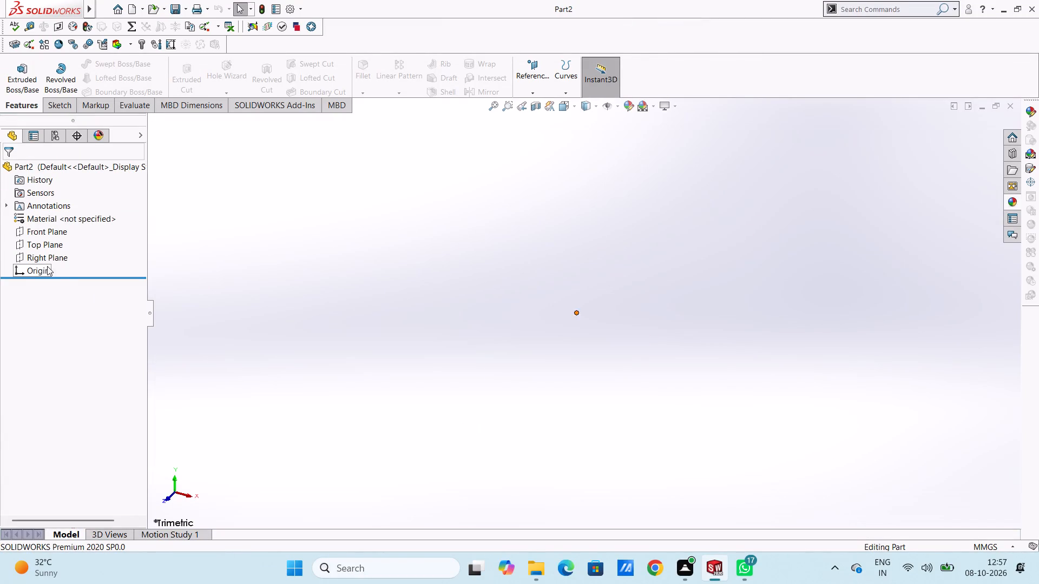
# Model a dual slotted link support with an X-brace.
# On the Top Plane, sketch a horizontal straight slot starting at the origin, 100 mm between arc centres and 100 mm wide.
pyautogui.click(47, 242)
pyautogui.click(61, 228)
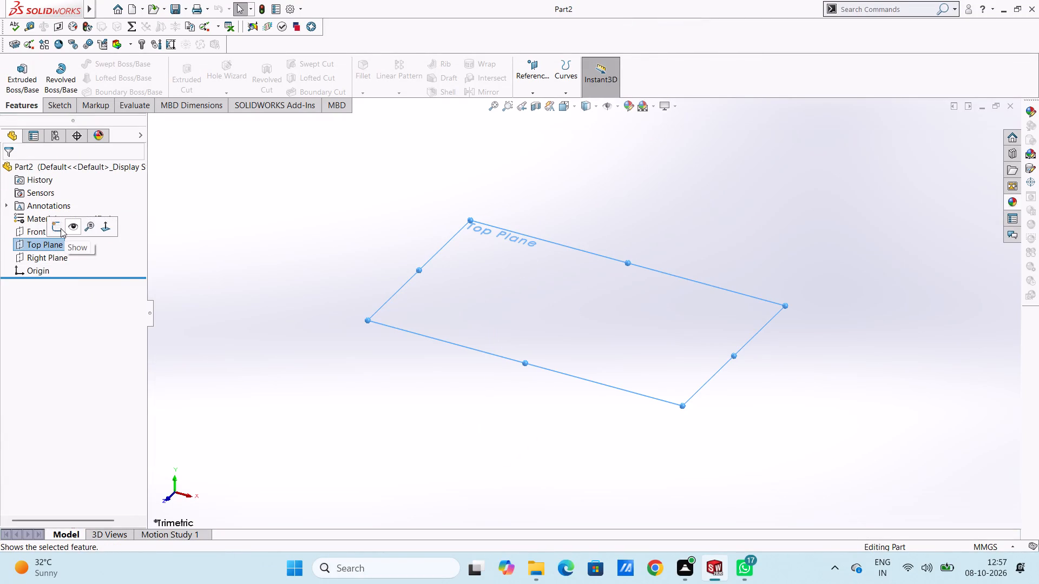
pyautogui.click(303, 328)
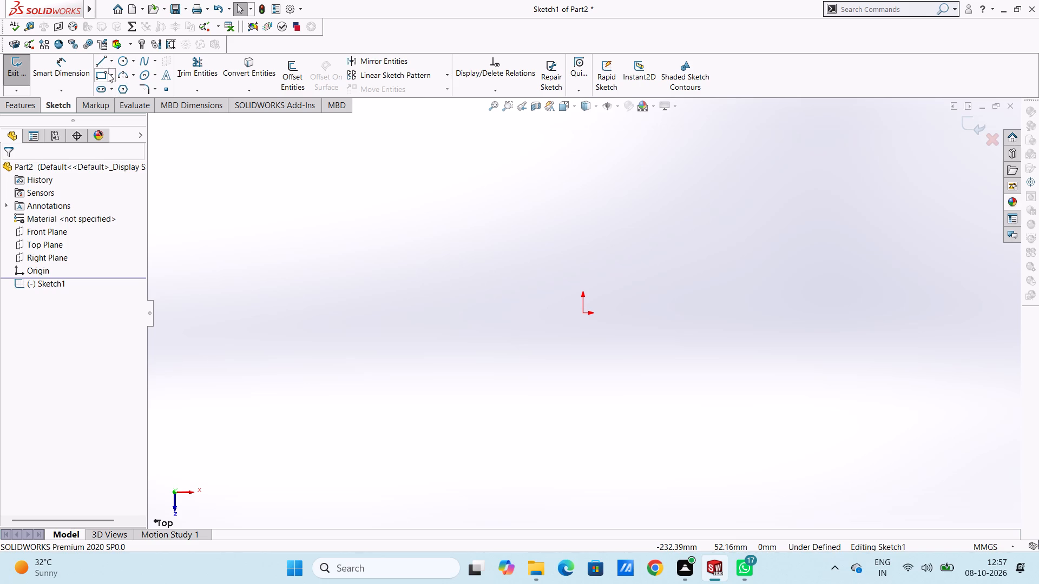
pyautogui.click(102, 90)
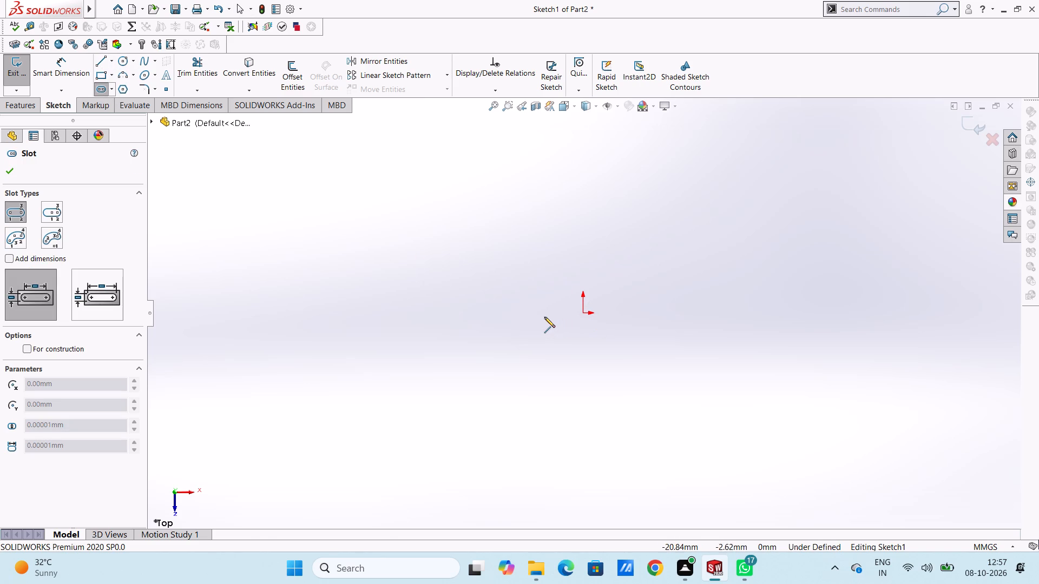
pyautogui.click(584, 315)
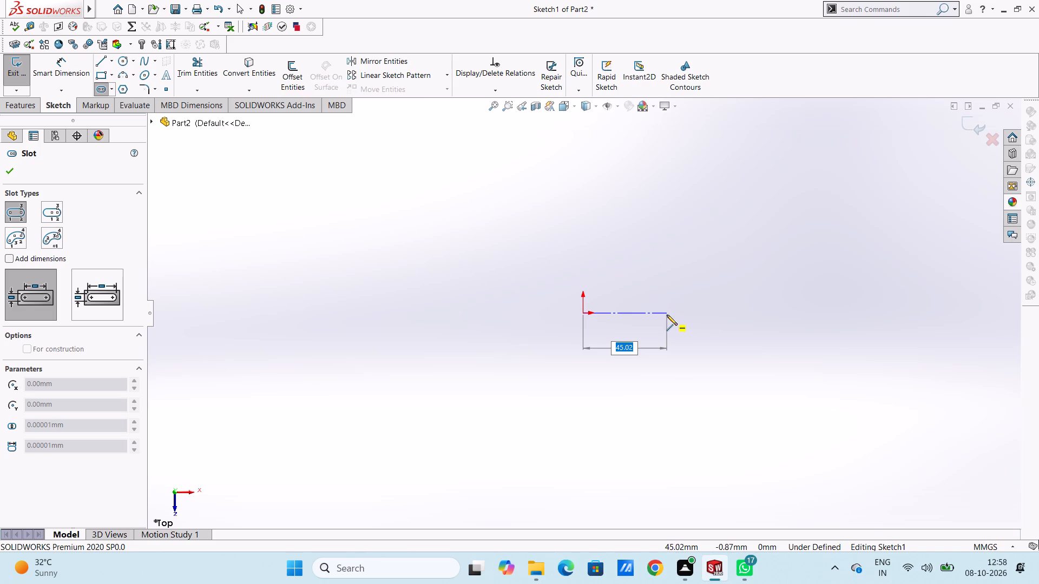
pyautogui.write('100')
pyautogui.press('Return')
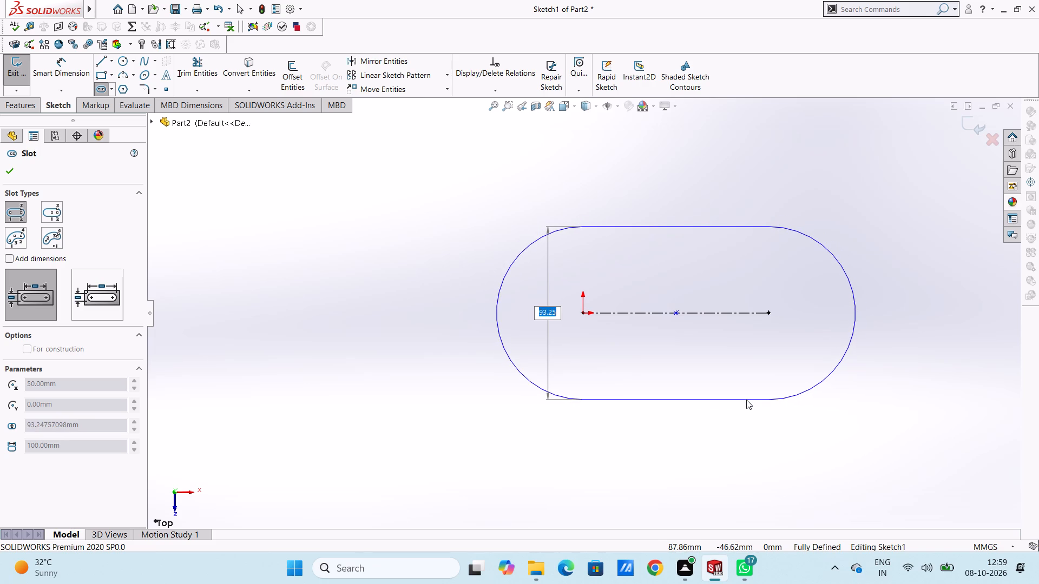
pyautogui.write('100')
pyautogui.press('Return')
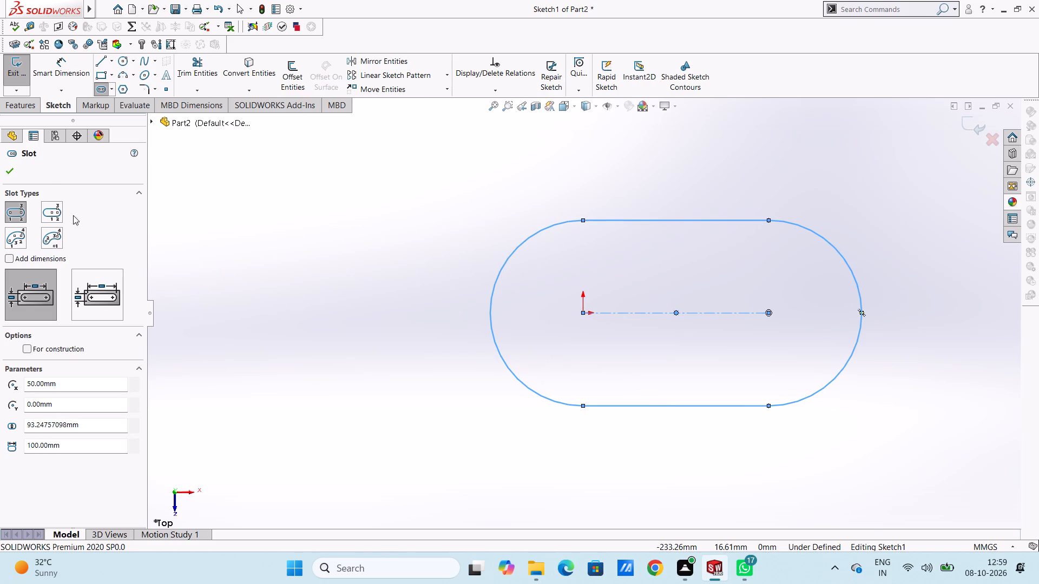
pyautogui.click(15, 174)
pyautogui.scroll(3, 427, 243)
pyautogui.click(424, 262)
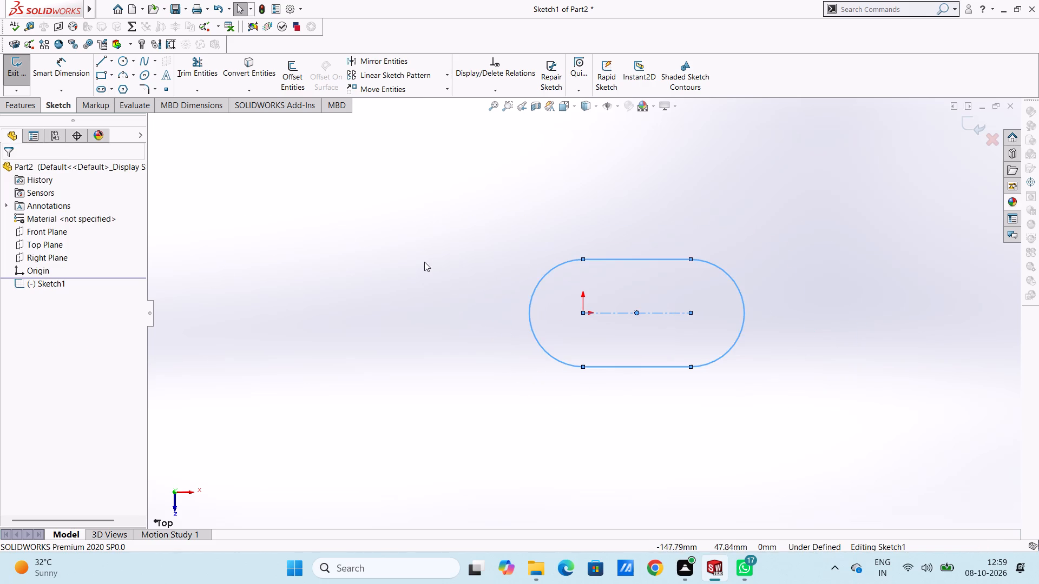
# Add a radius dimension to the slot's left end arc, keeping its value.
pyautogui.scroll(-2, 799, 367)
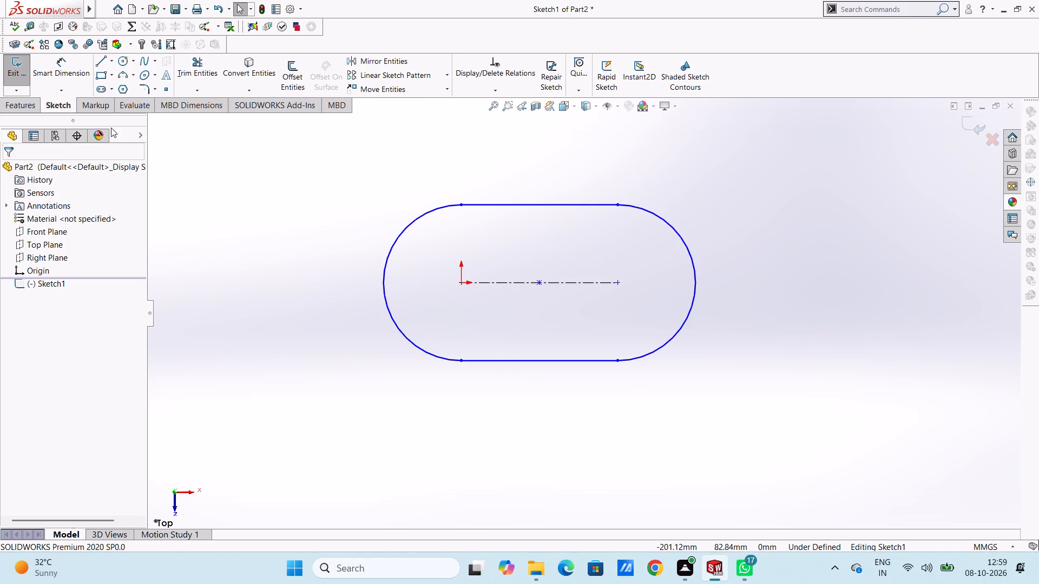
pyautogui.click(72, 63)
pyautogui.scroll(2, 471, 300)
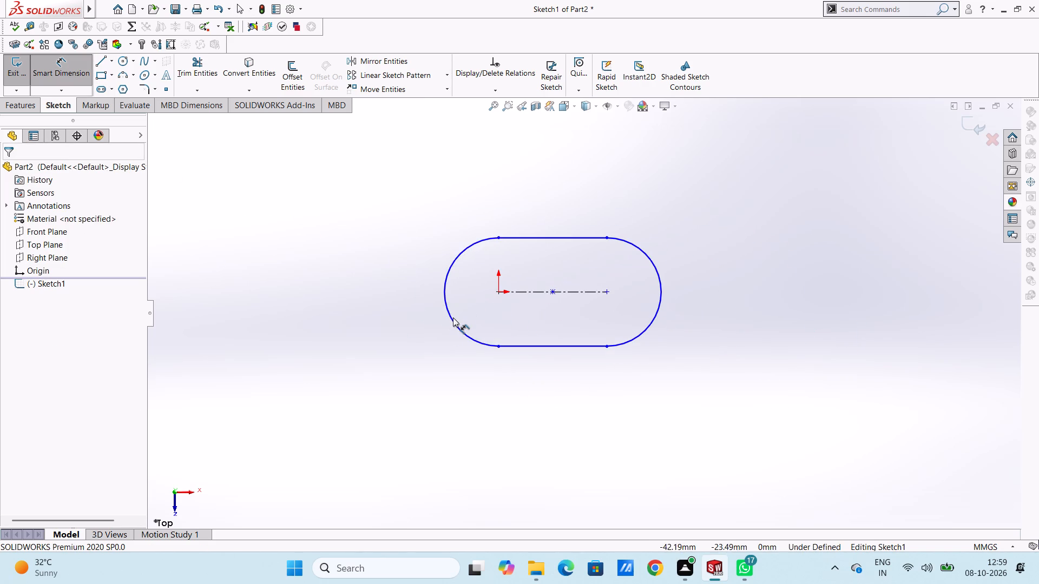
pyautogui.click(453, 320)
pyautogui.click(285, 378)
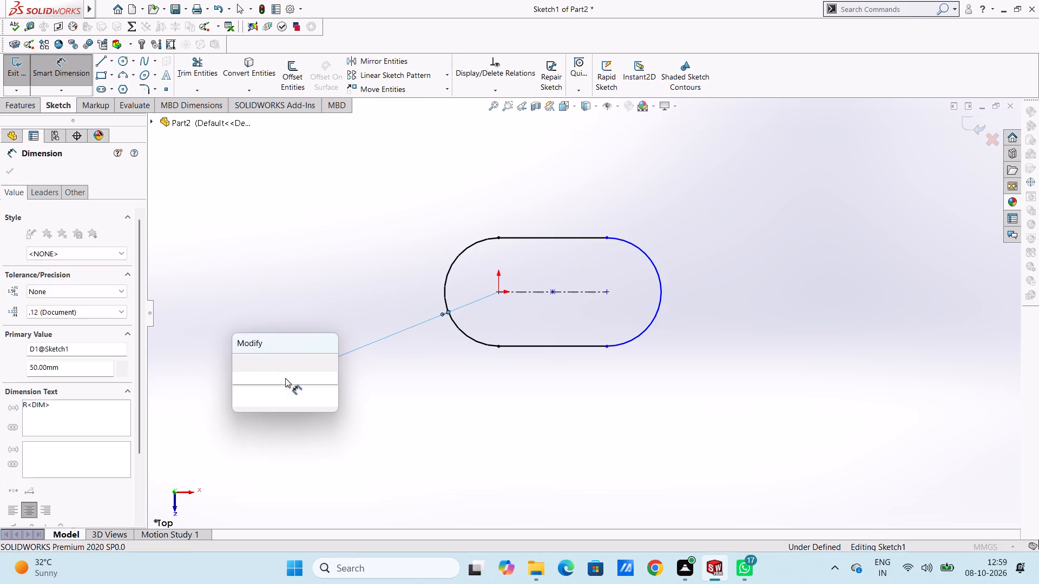
pyautogui.click(239, 364)
pyautogui.click(252, 334)
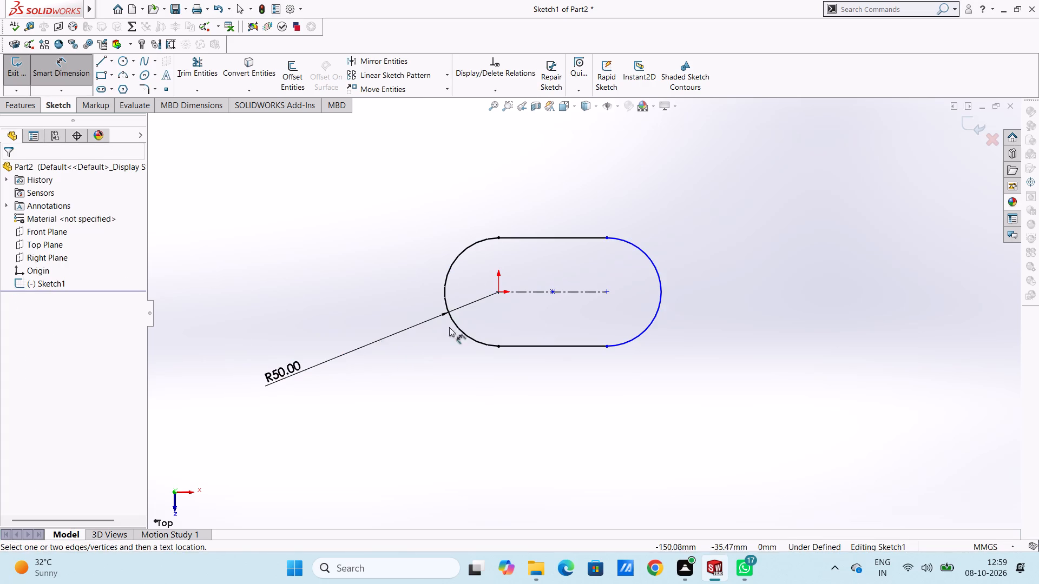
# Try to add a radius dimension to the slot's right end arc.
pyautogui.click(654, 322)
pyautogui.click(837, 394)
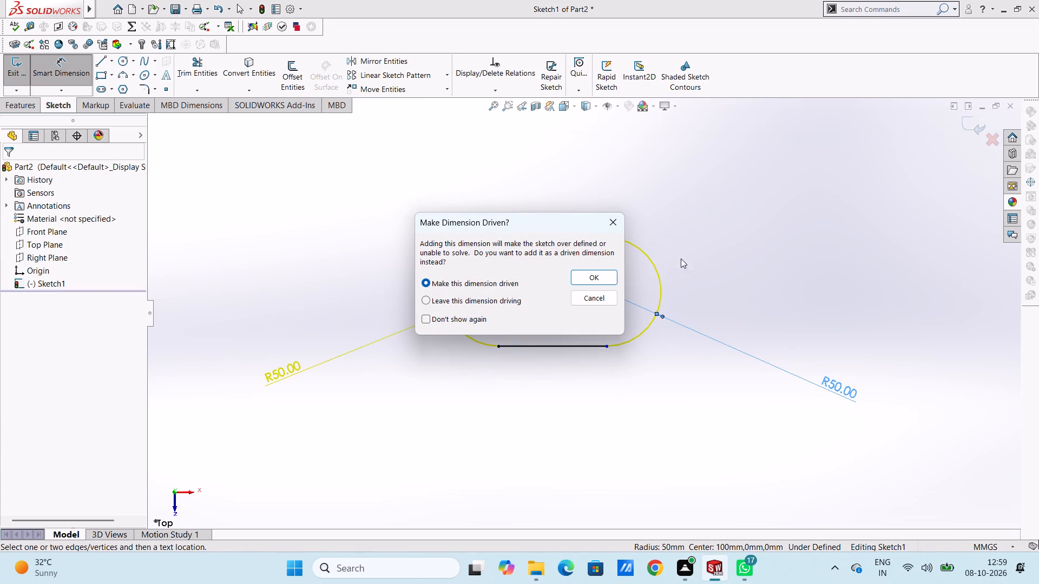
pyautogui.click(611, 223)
# Dimension the length of the slot's lower straight edge, placing the dimension below the slot and keeping its value.
pyautogui.click(570, 346)
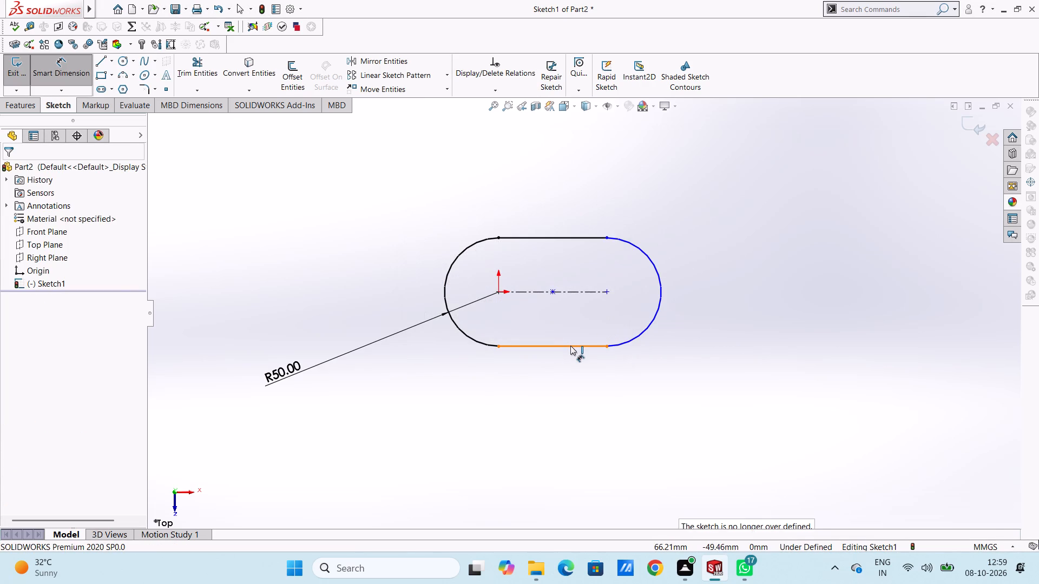
pyautogui.scroll(3, 574, 403)
pyautogui.click(567, 419)
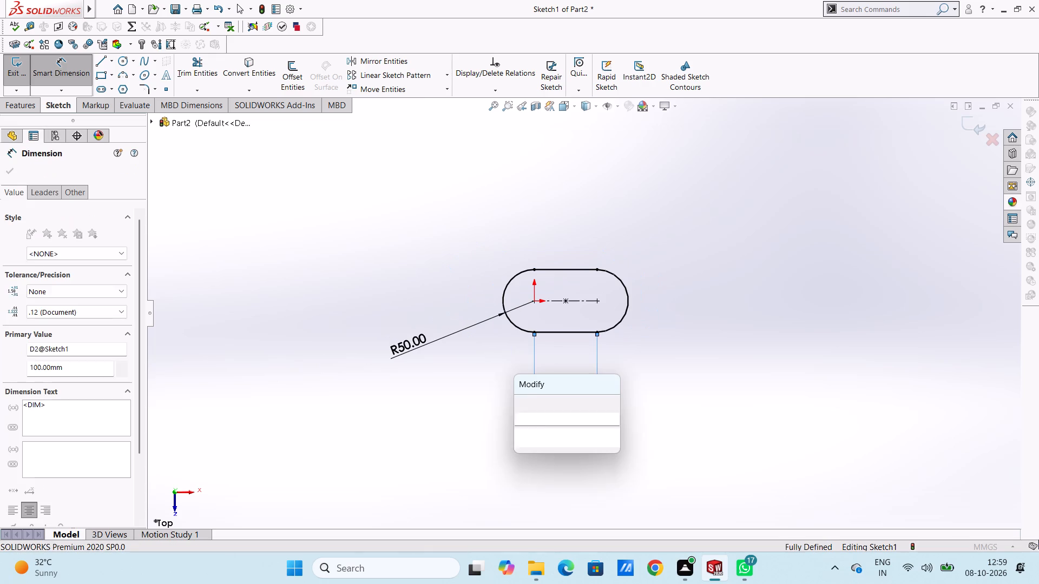
pyautogui.click(521, 404)
pyautogui.click(504, 391)
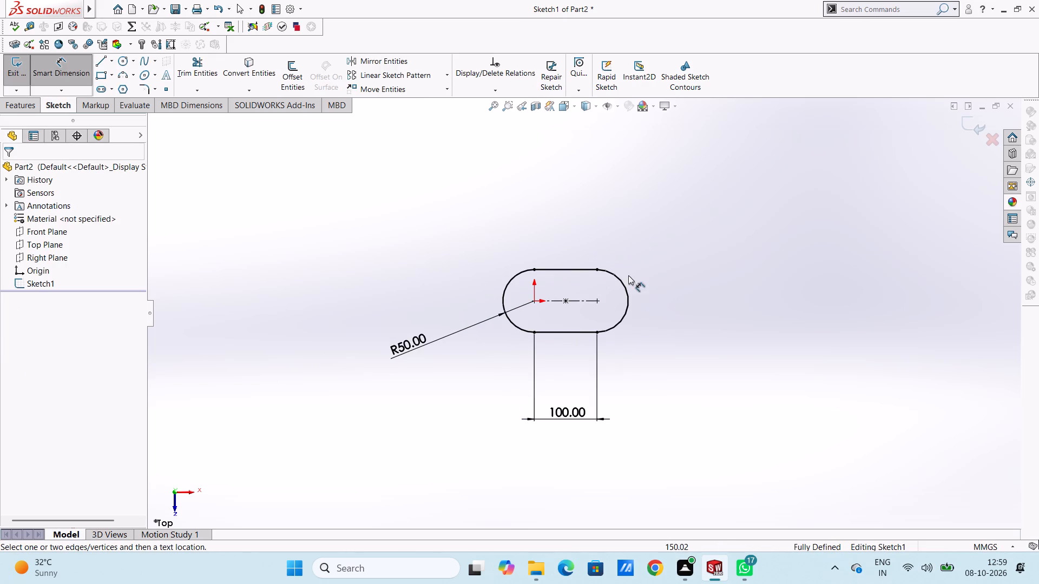
pyautogui.scroll(-3, 628, 275)
pyautogui.click(68, 68)
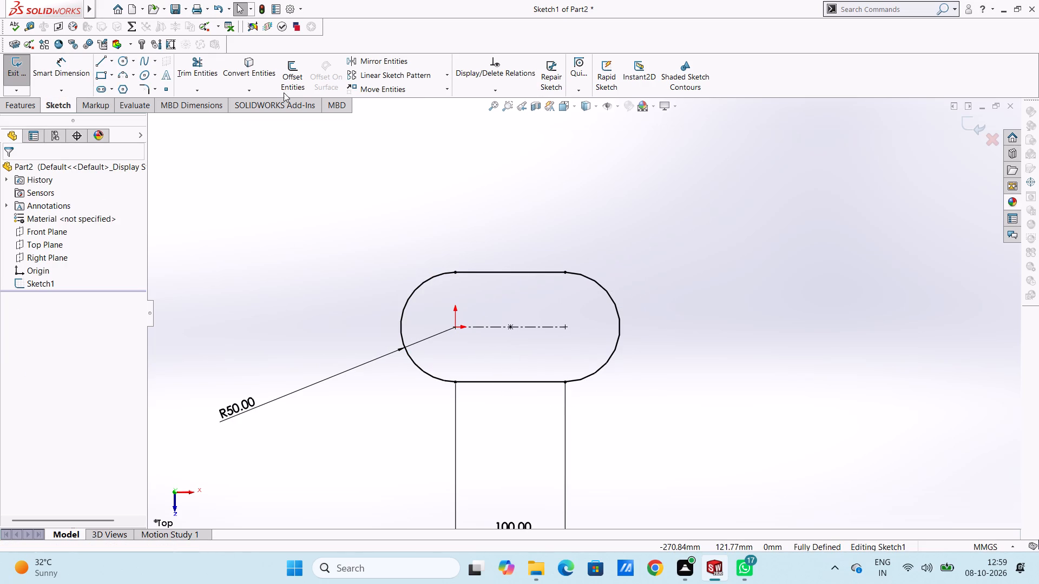
# Offset the whole slot outline 10 mm inward with the Reverse option.
pyautogui.click(290, 75)
pyautogui.click(502, 273)
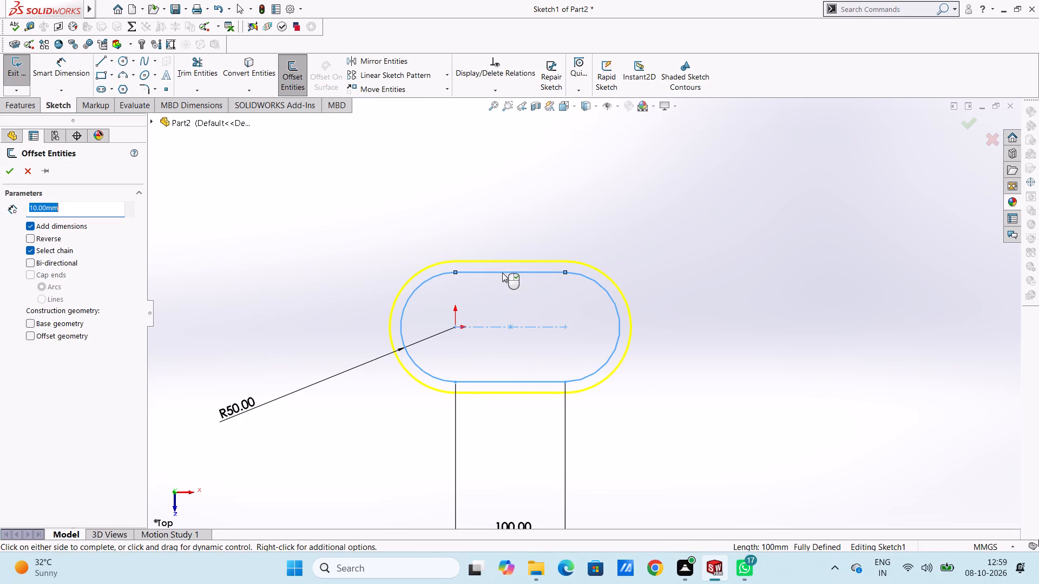
pyautogui.click(35, 238)
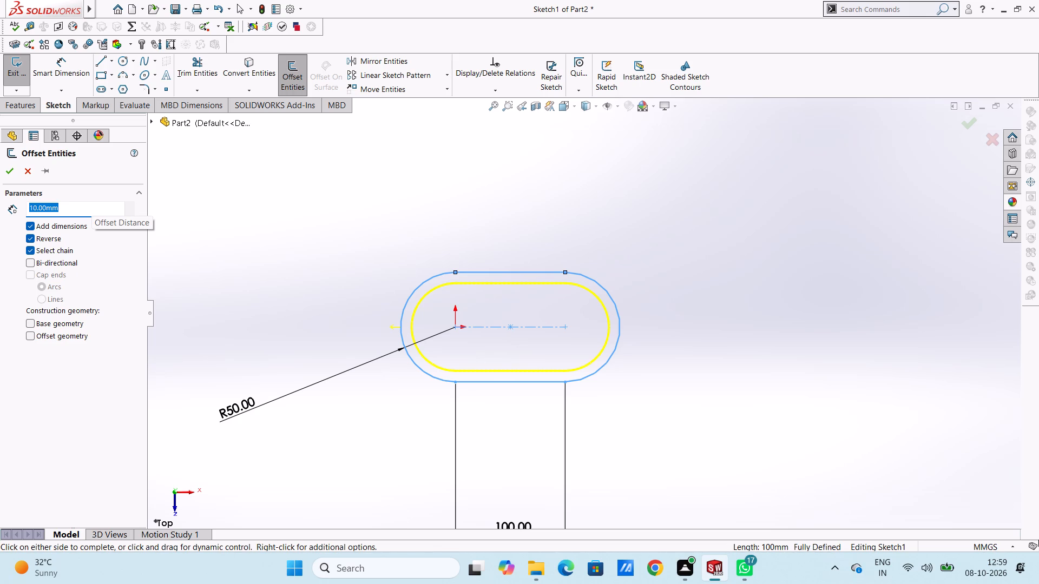
pyautogui.click(8, 171)
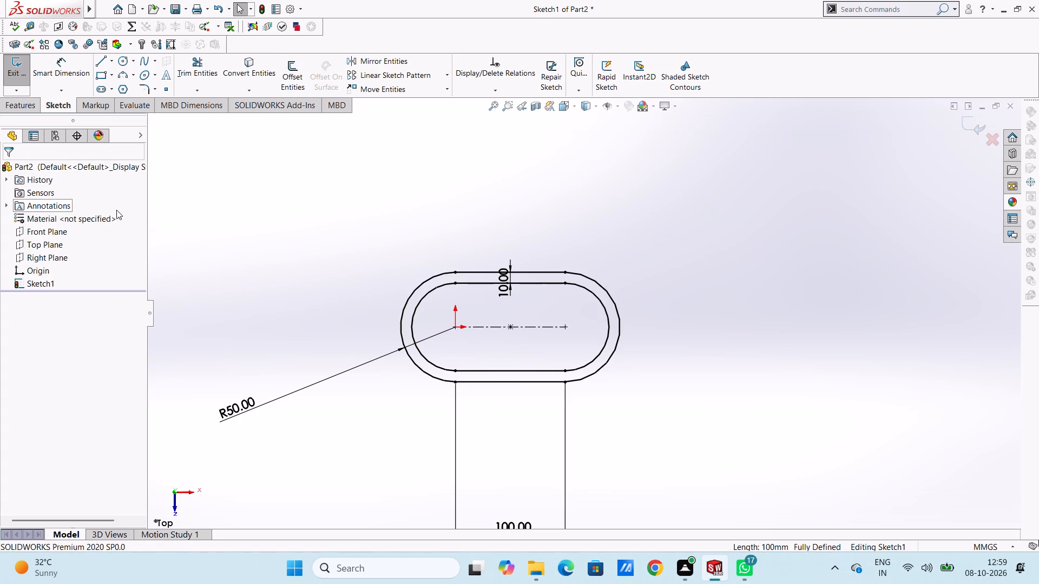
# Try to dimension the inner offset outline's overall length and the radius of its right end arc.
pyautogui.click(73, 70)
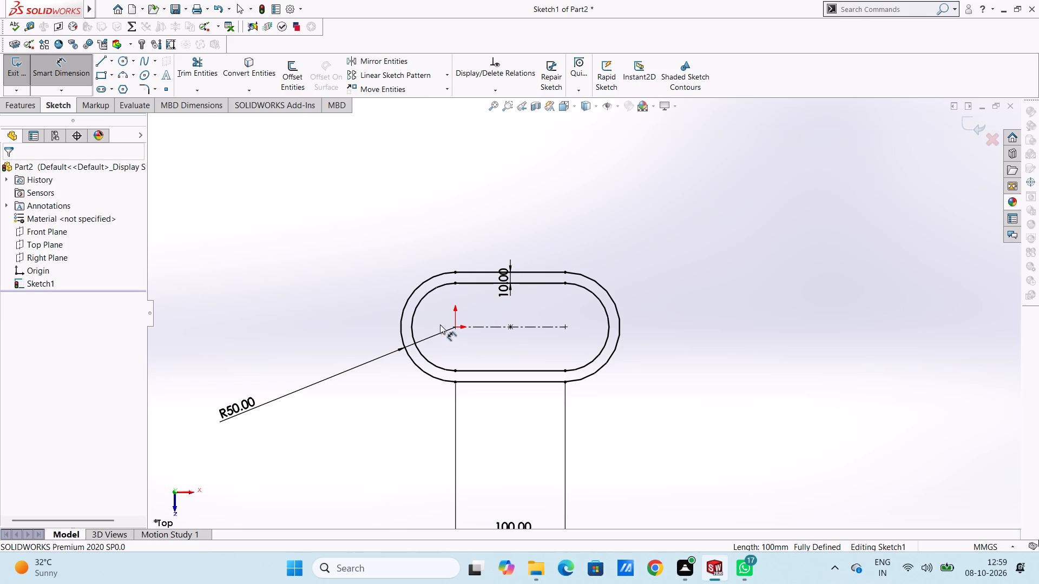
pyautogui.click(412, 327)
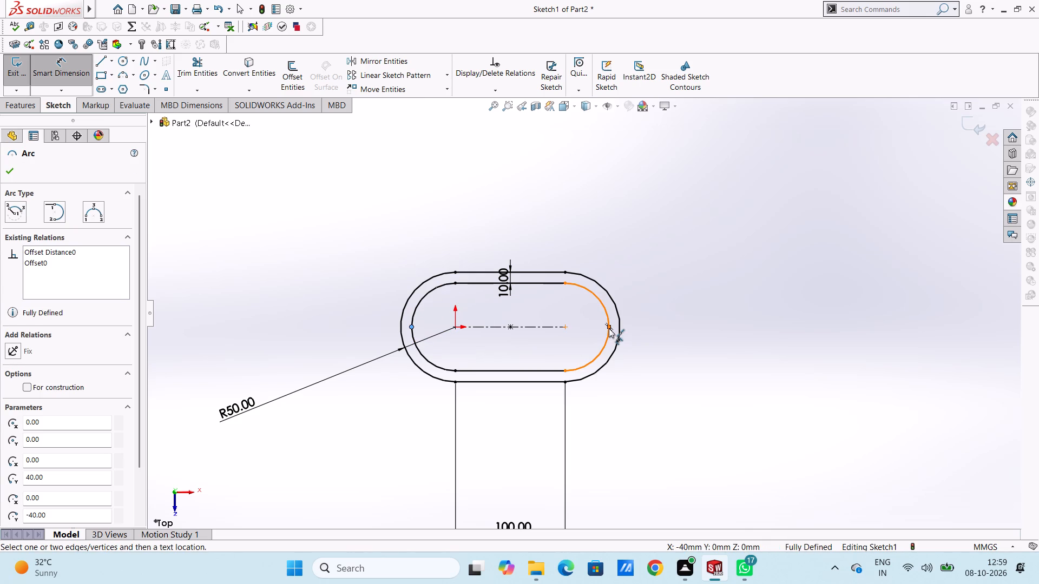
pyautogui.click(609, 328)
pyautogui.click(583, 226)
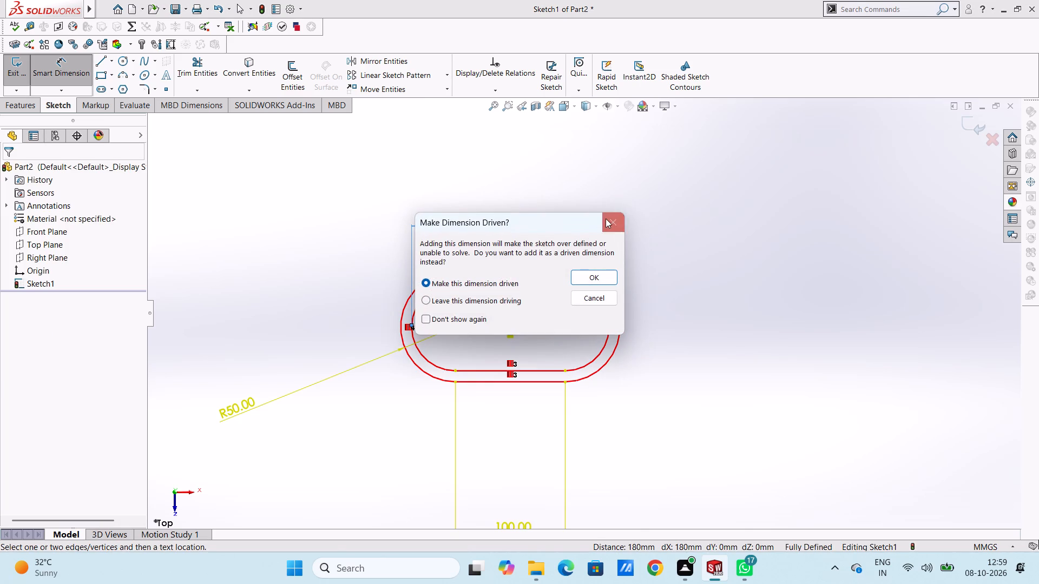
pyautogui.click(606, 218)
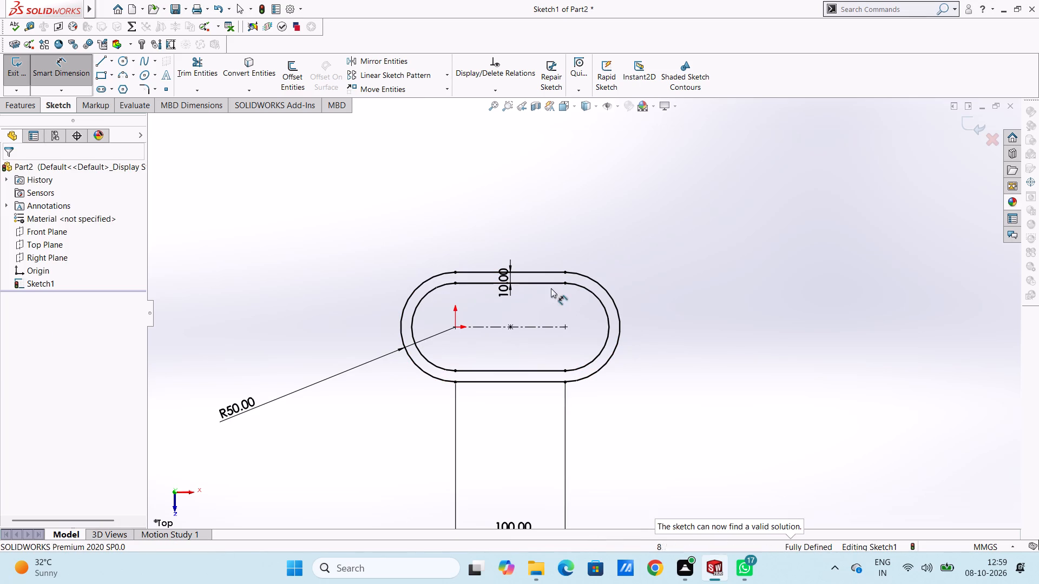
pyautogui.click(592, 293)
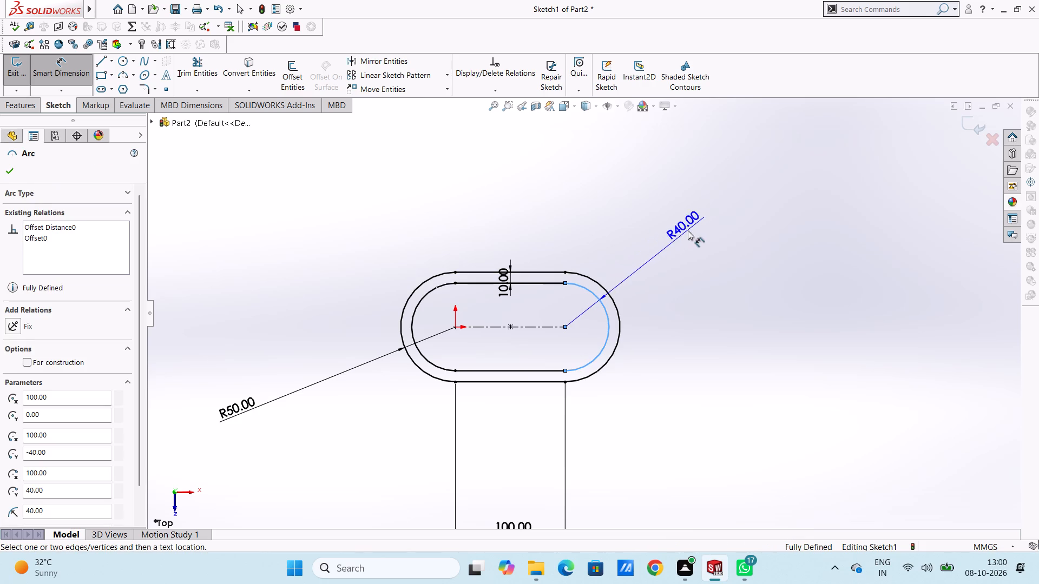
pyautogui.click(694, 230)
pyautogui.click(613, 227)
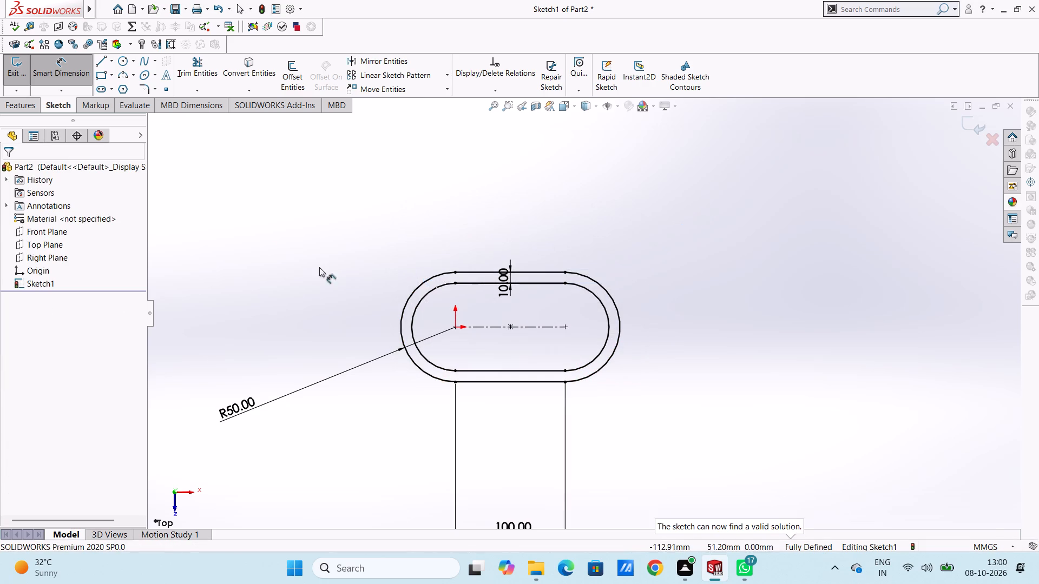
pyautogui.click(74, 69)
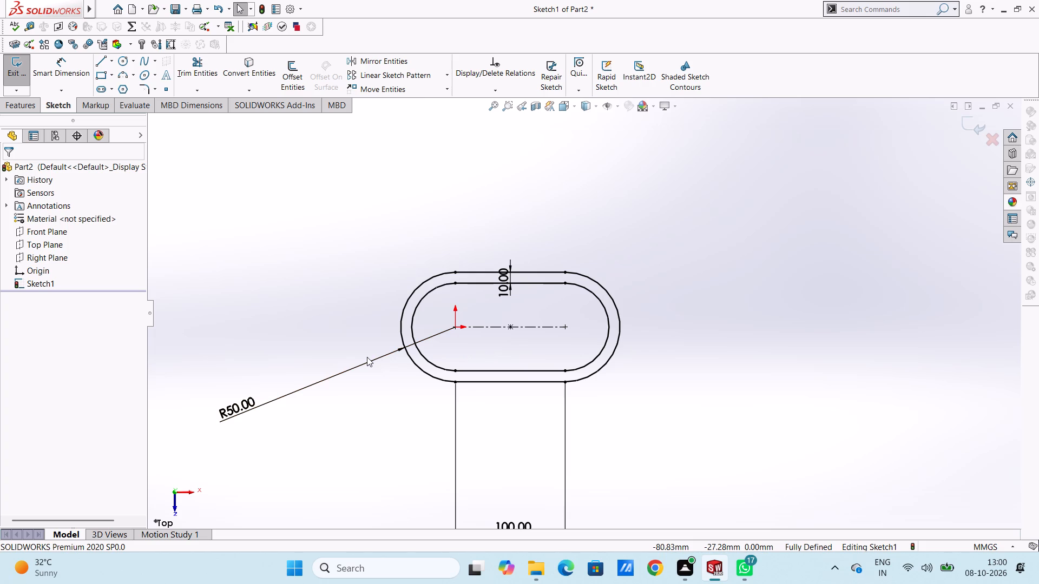
# Sketch a second straight slot, 50 mm wide, from the origin to the far end of the existing 100 mm centreline.
pyautogui.scroll(3, 523, 374)
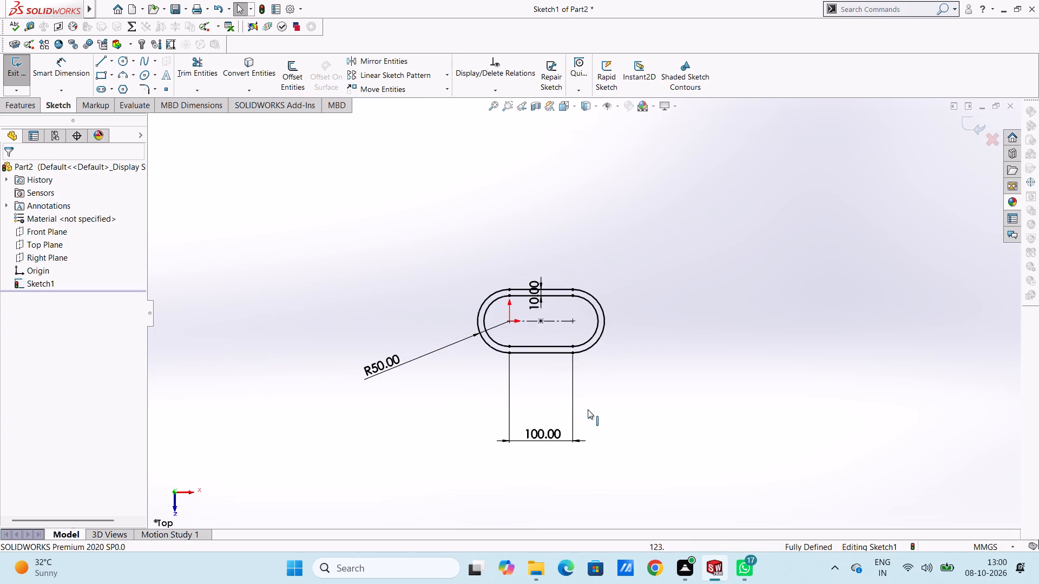
pyautogui.scroll(-1, 588, 409)
pyautogui.scroll(-1, 596, 258)
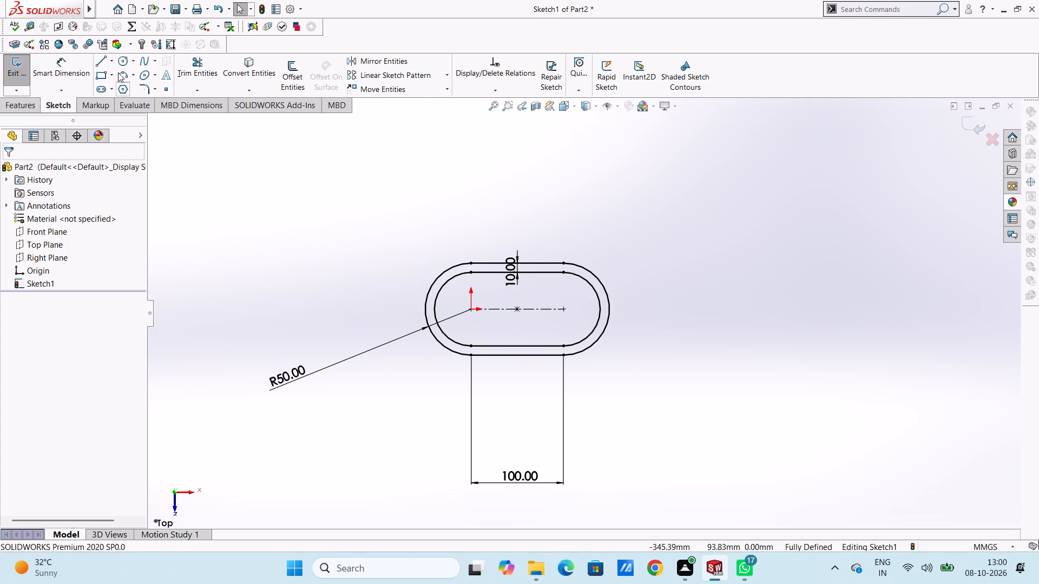
pyautogui.click(102, 89)
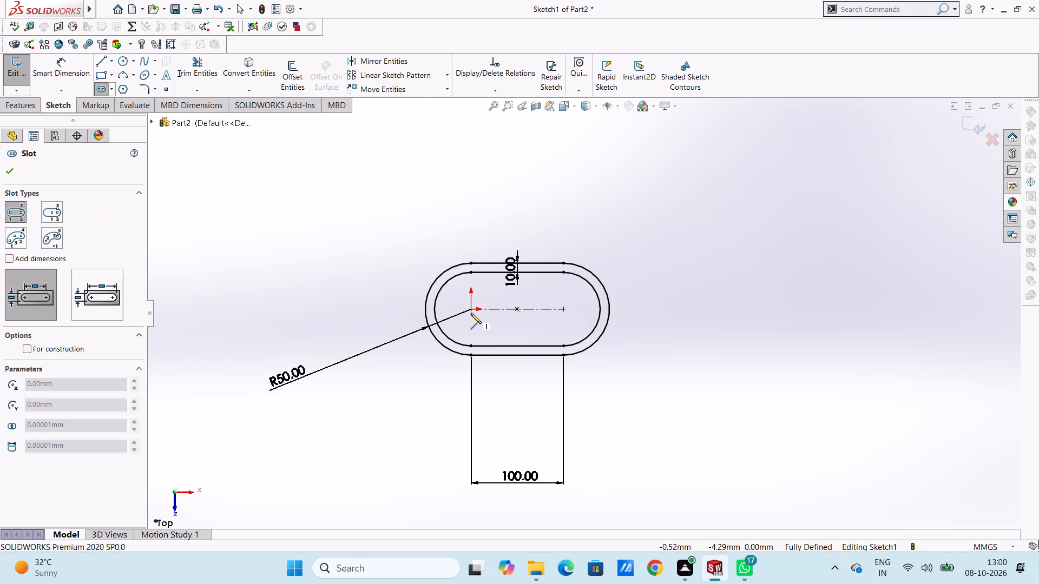
pyautogui.click(471, 311)
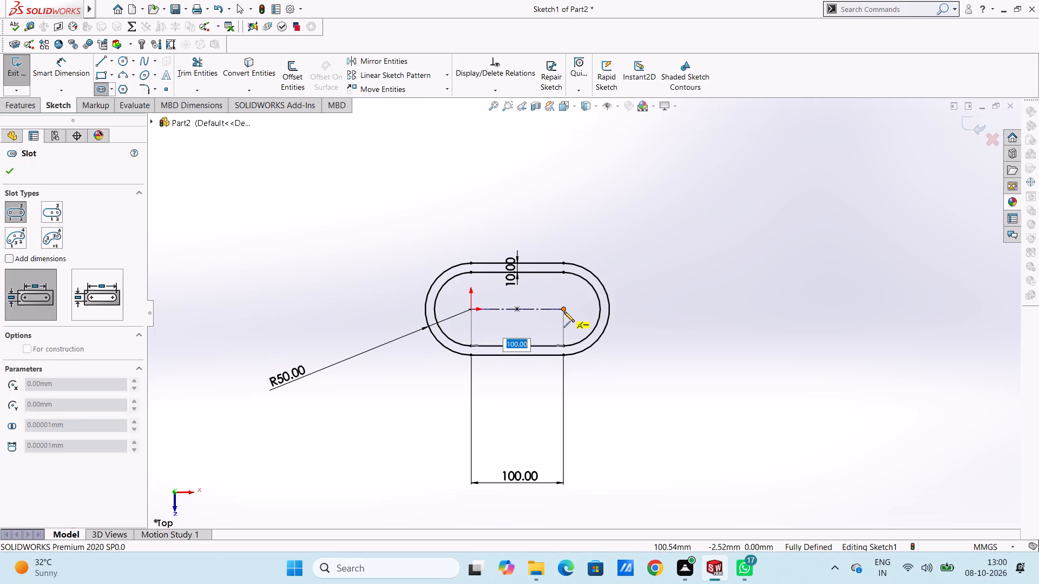
pyautogui.click(564, 311)
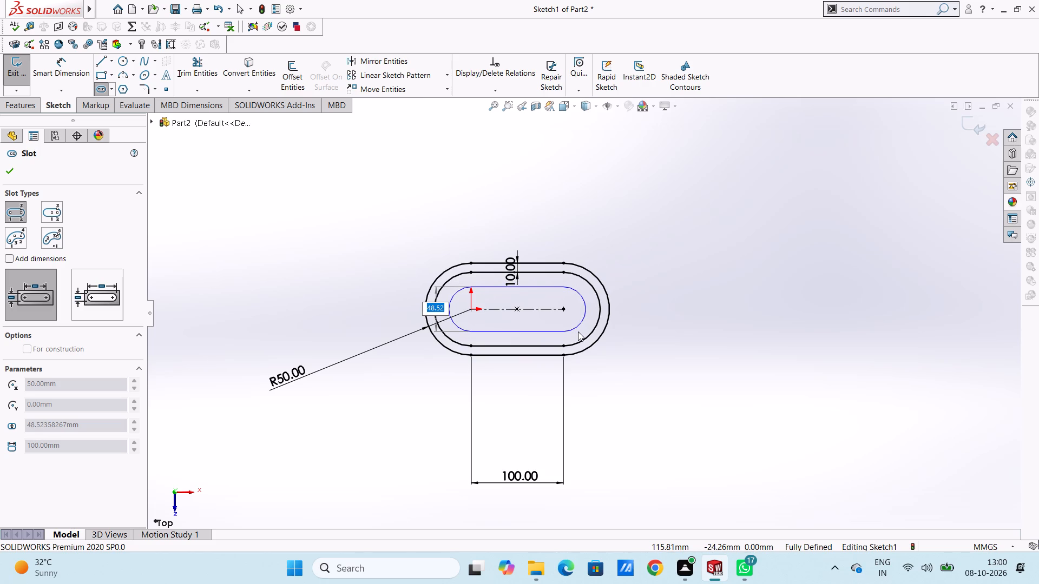
pyautogui.write('50')
pyautogui.press('Return')
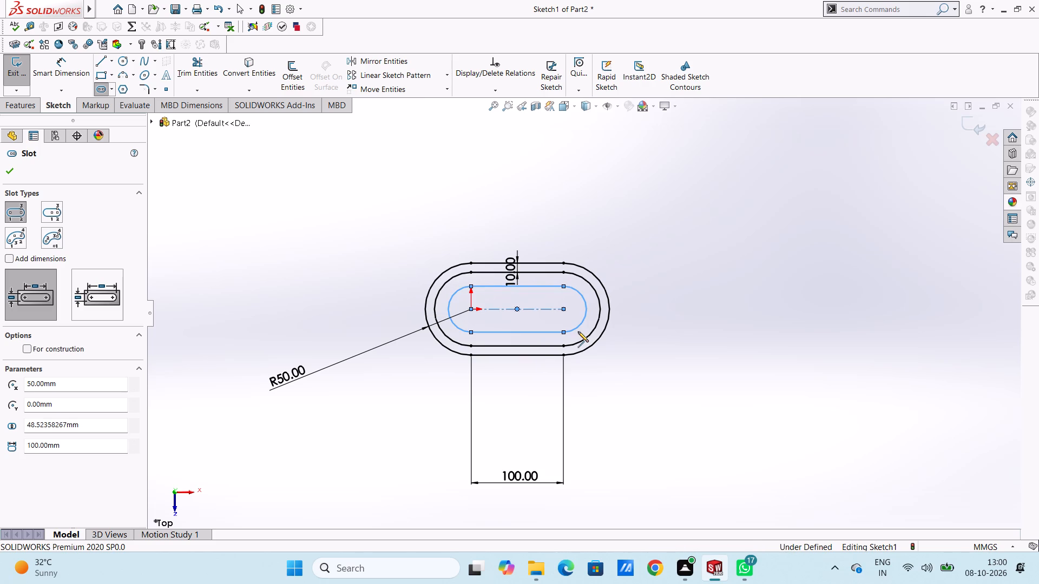
pyautogui.click(15, 172)
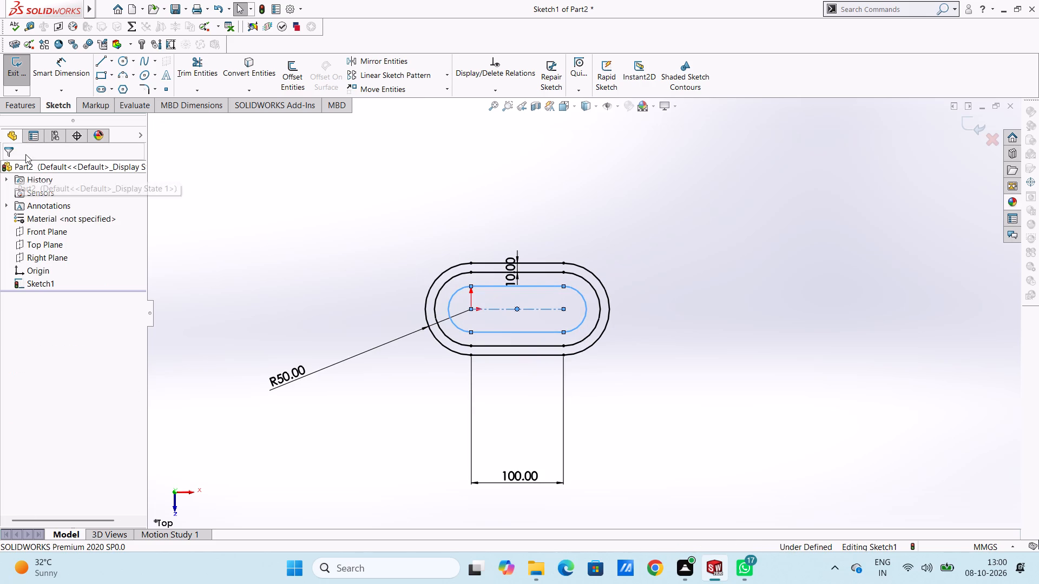
# Dimension the radius of the innermost slot's right end arc, keeping it at 25 mm.
pyautogui.click(65, 64)
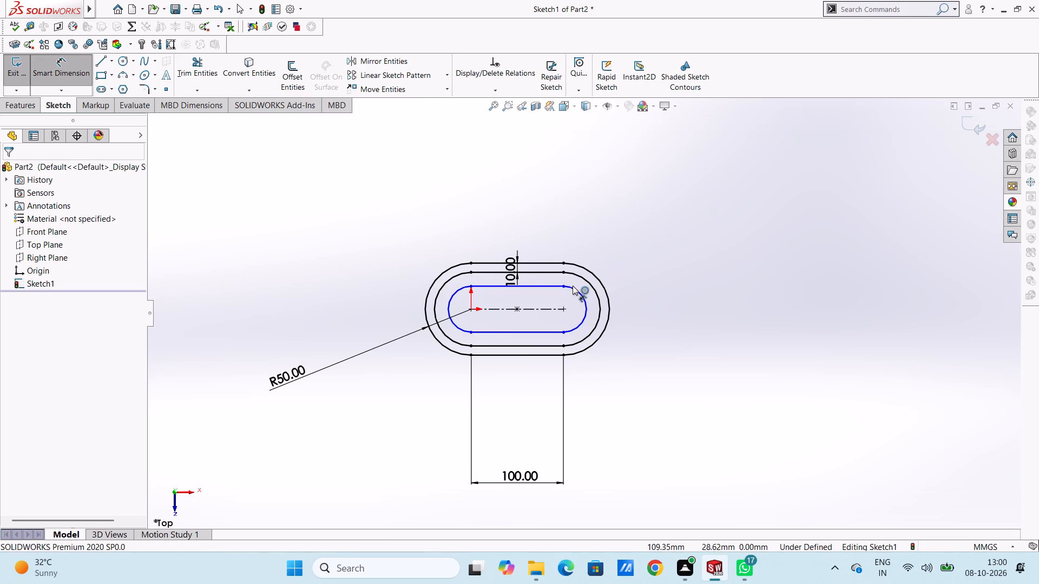
pyautogui.click(578, 294)
pyautogui.click(736, 222)
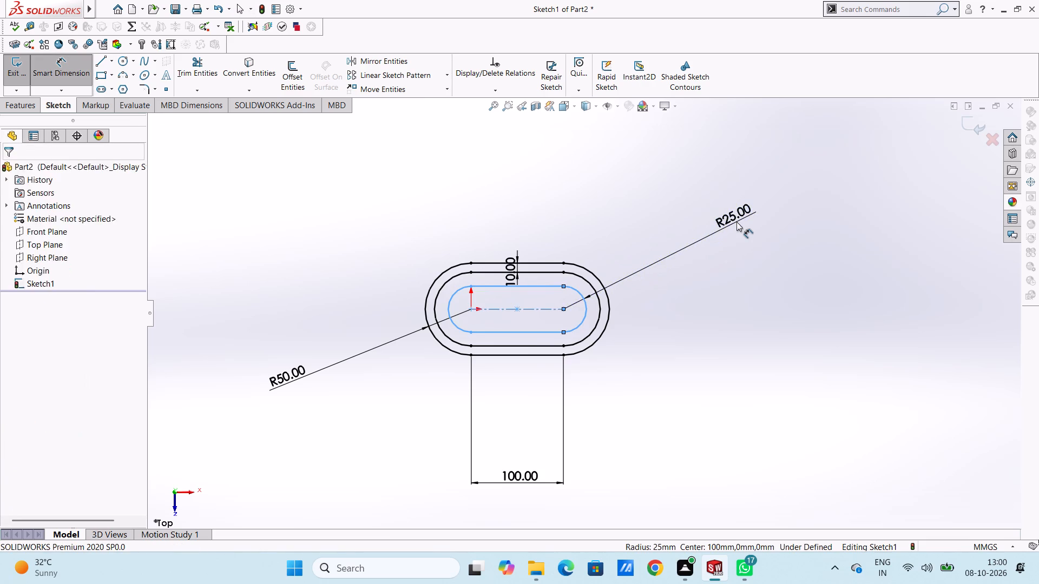
pyautogui.click(691, 211)
pyautogui.click(614, 210)
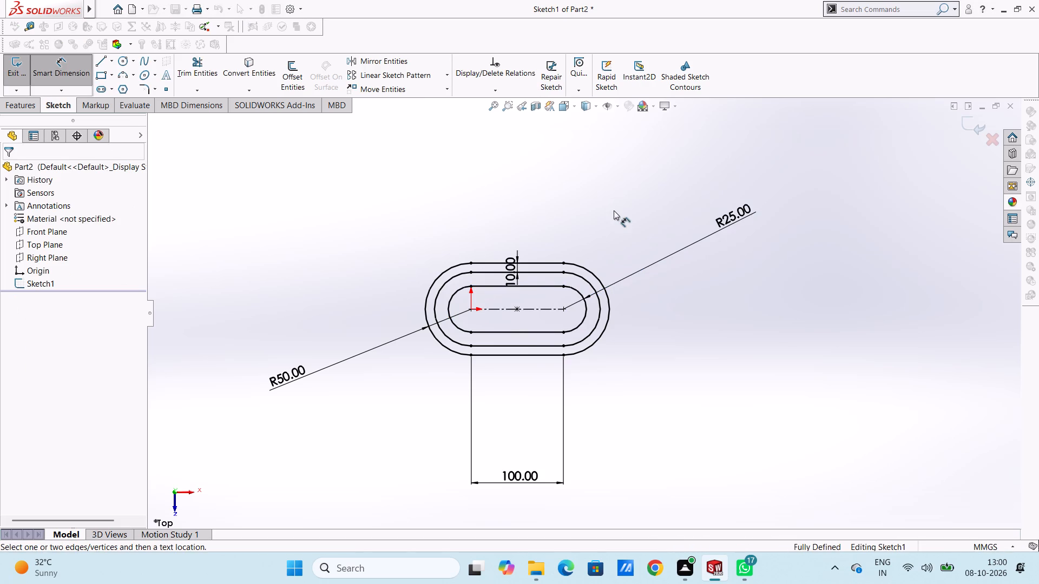
# Sketch two circles of 15 mm radius, one at the origin and one at the far end of the slot centreline.
pyautogui.click(125, 65)
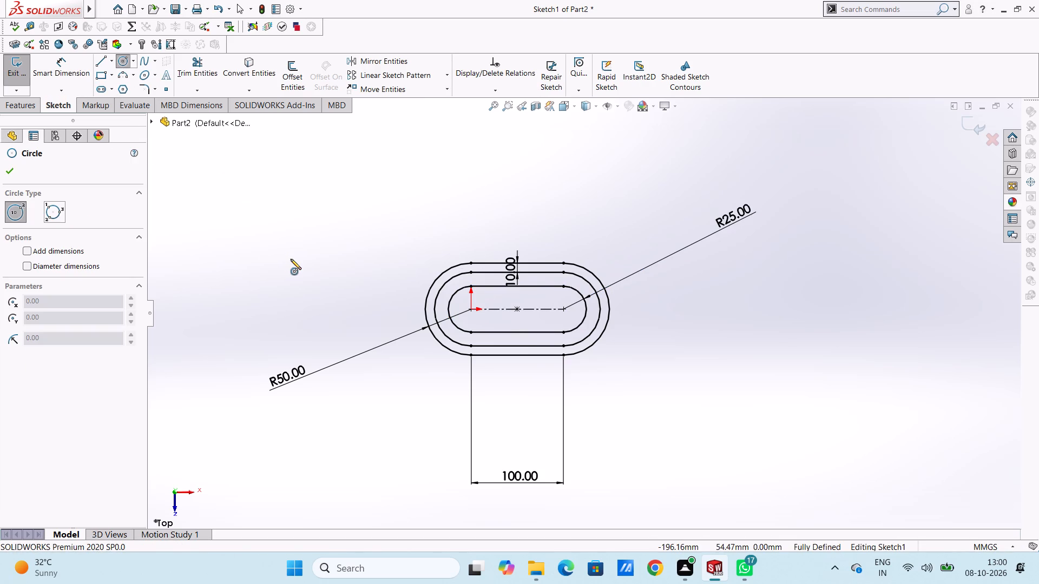
pyautogui.scroll(-1, 424, 291)
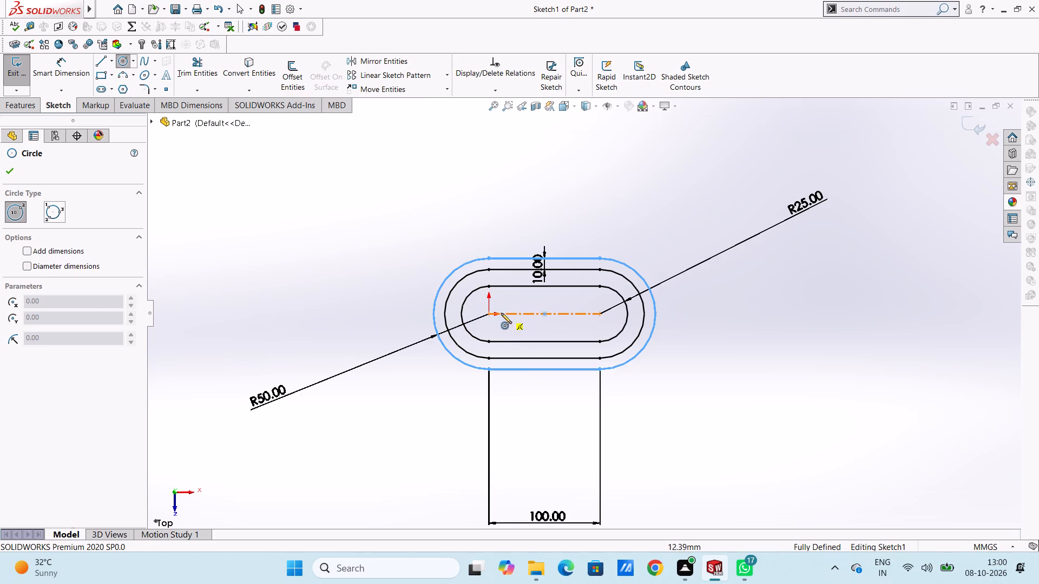
pyautogui.click(488, 315)
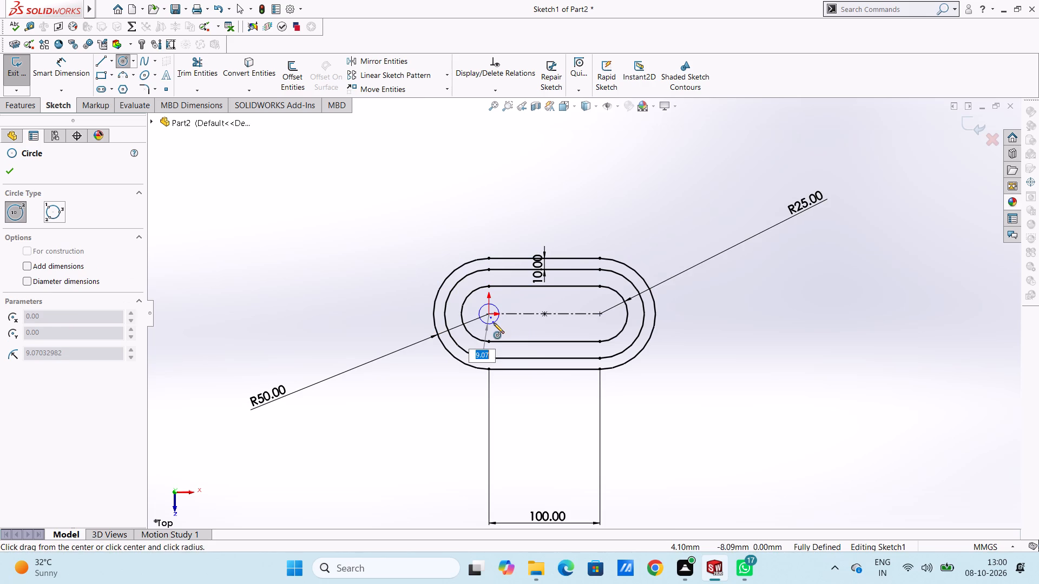
pyautogui.write('15')
pyautogui.press('Return')
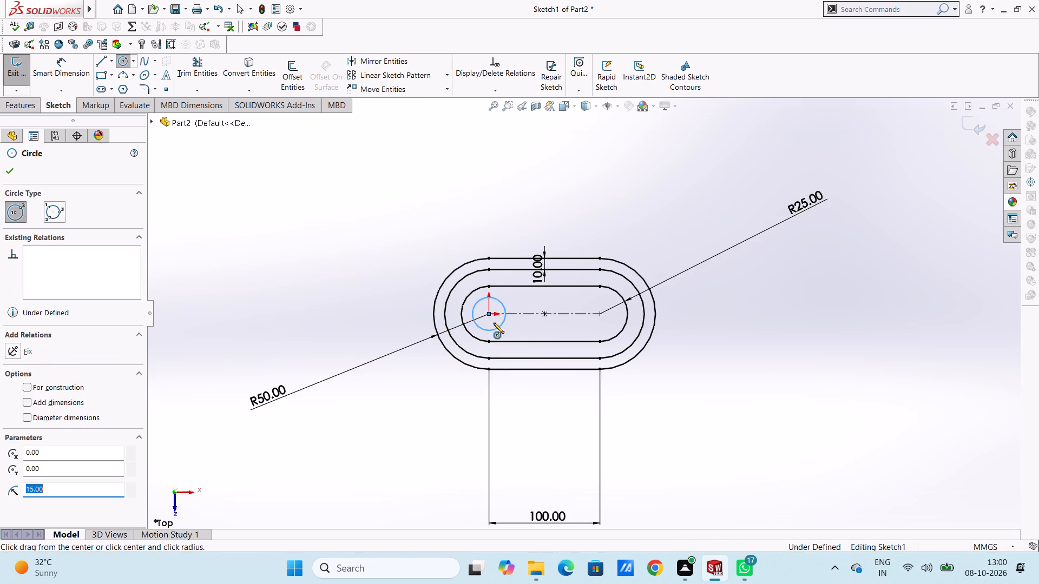
pyautogui.click(601, 314)
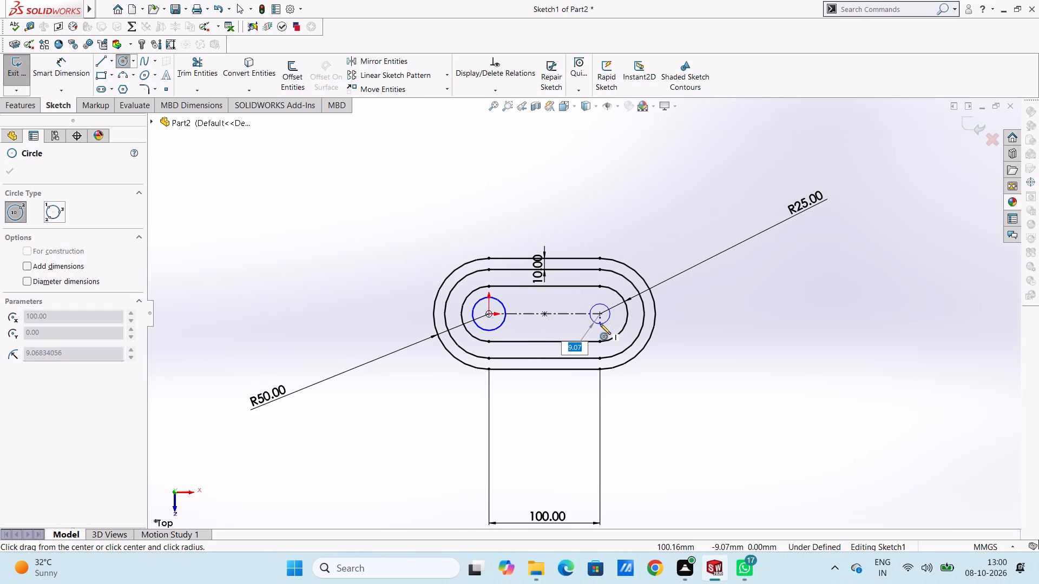
pyautogui.write('15')
pyautogui.press('Return')
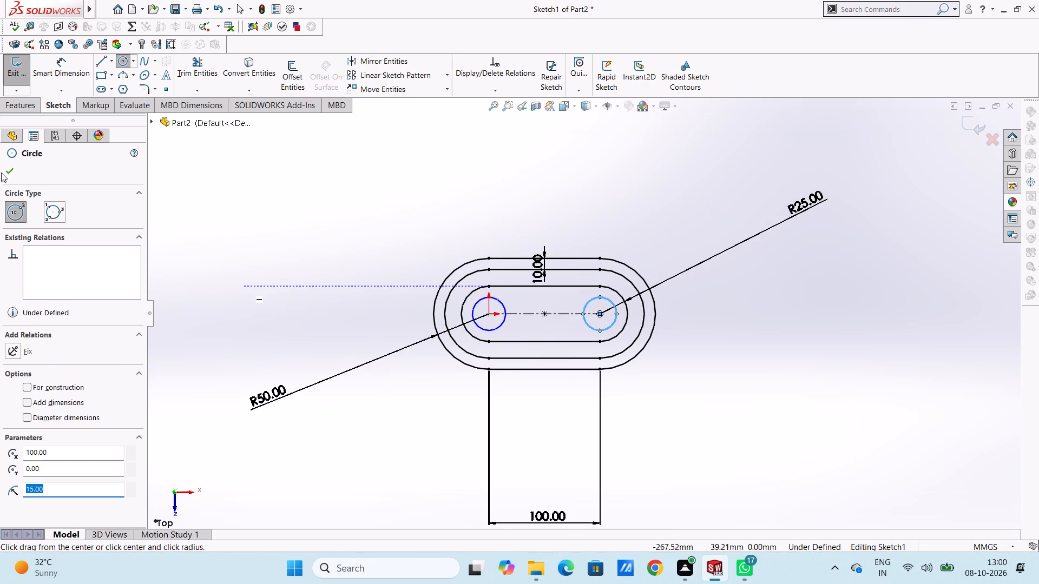
pyautogui.click(6, 171)
# Dimension the diameters of both circles, keeping 30 mm for each and placing the dimensions outside the slots.
pyautogui.click(68, 67)
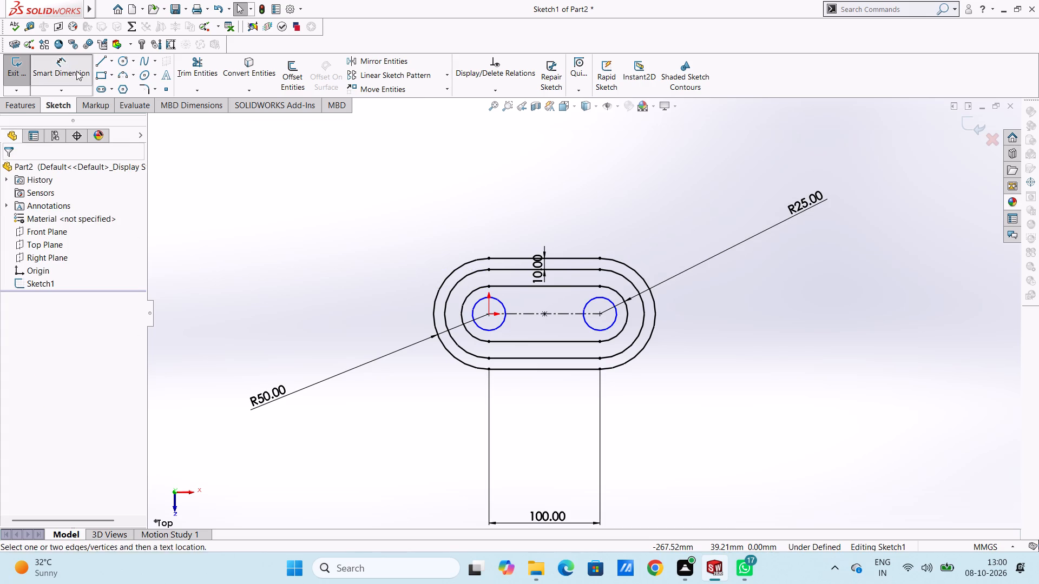
pyautogui.click(482, 330)
pyautogui.click(360, 419)
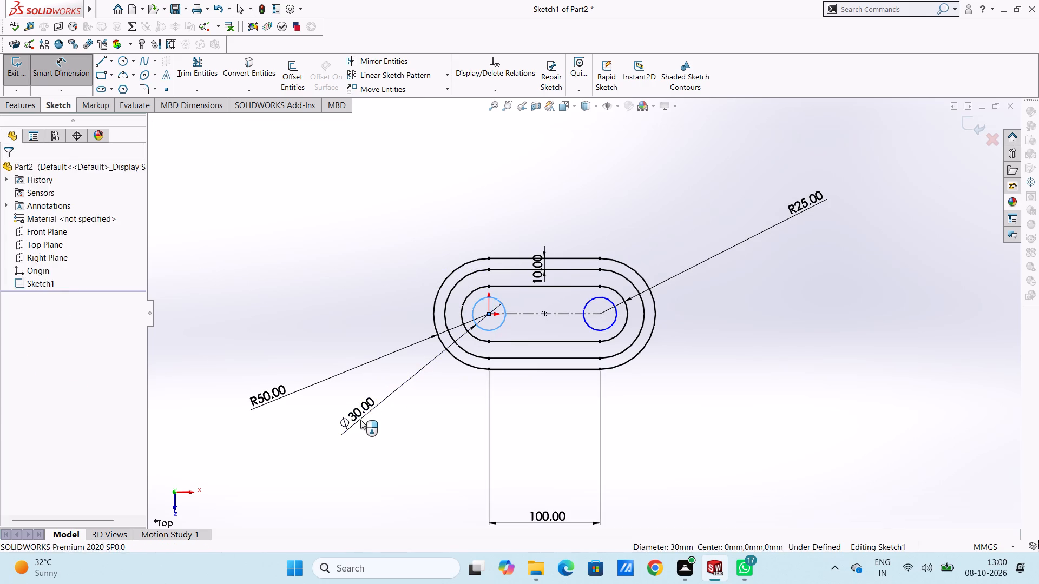
pyautogui.click(318, 406)
pyautogui.click(317, 338)
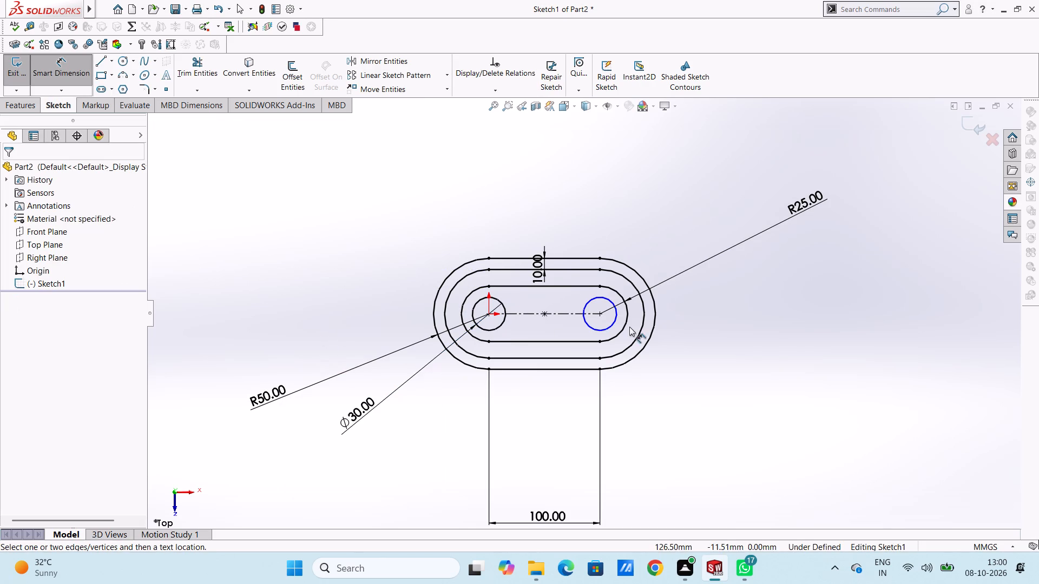
pyautogui.click(614, 324)
pyautogui.click(765, 389)
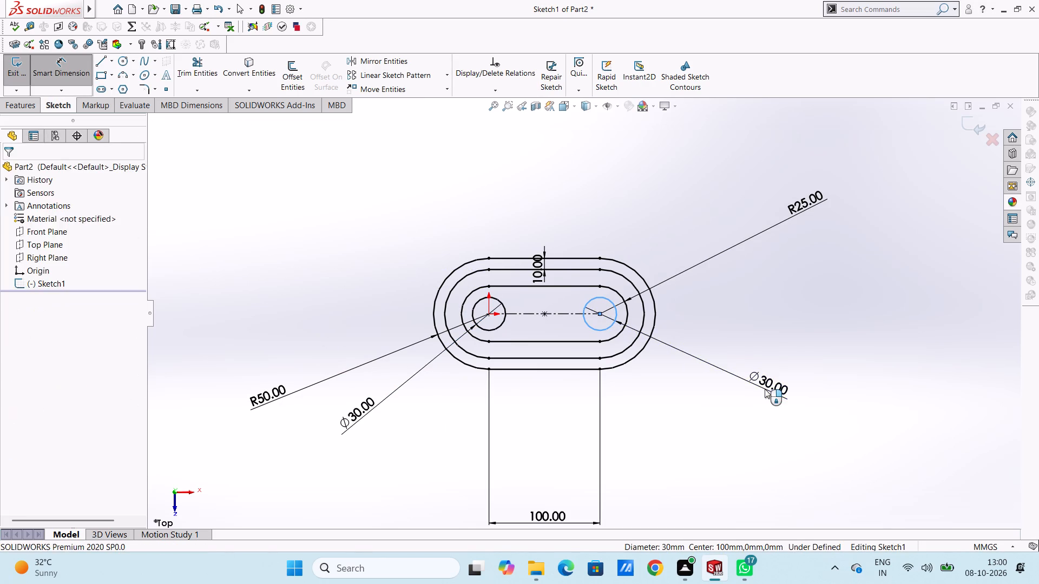
pyautogui.click(721, 375)
pyautogui.click(738, 306)
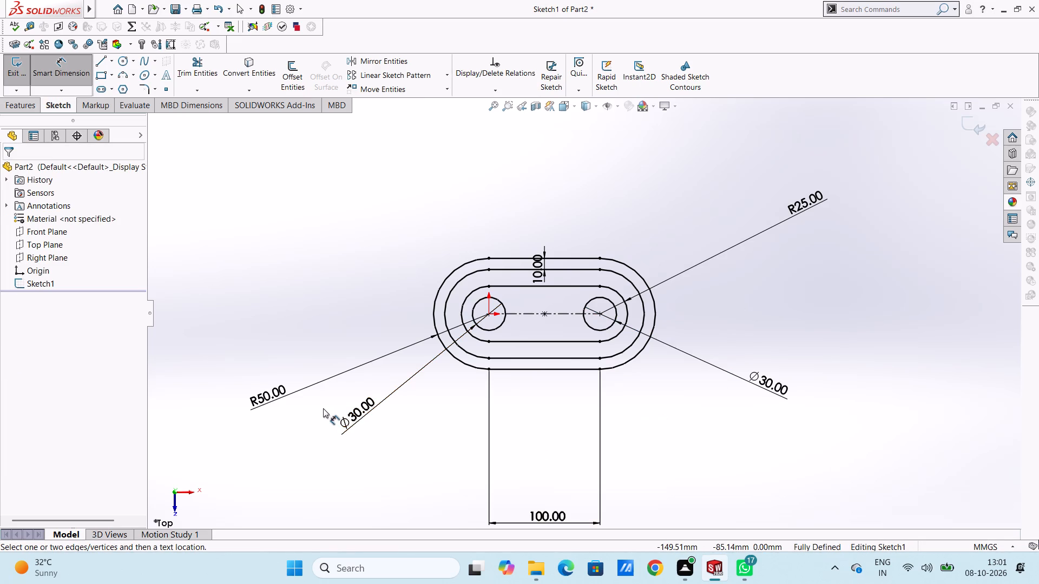
# Extrude the outermost slot contour of the sketch 90 mm as a blind boss.
pyautogui.click(16, 101)
pyautogui.click(17, 82)
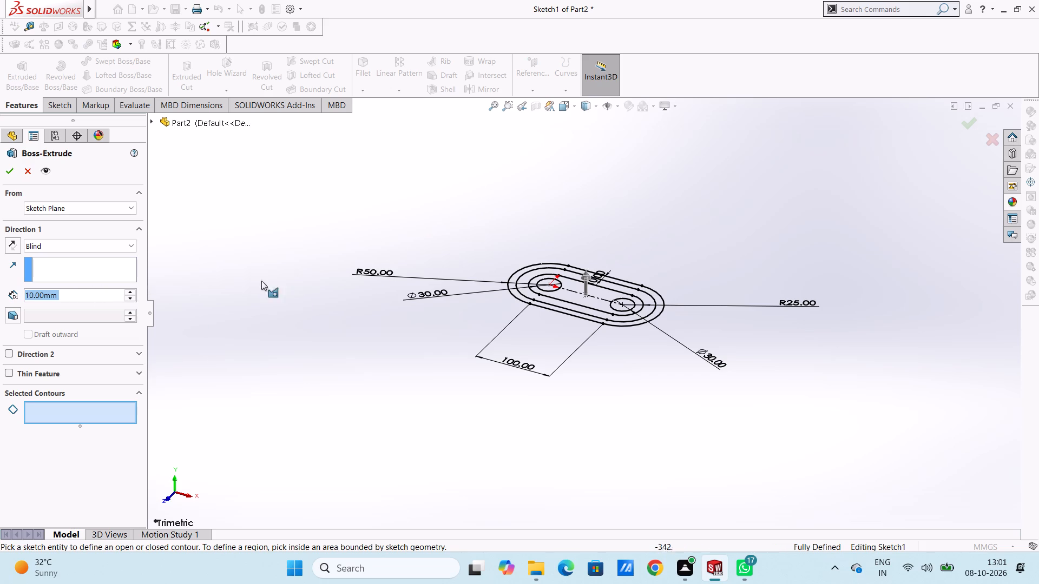
pyautogui.click(514, 294)
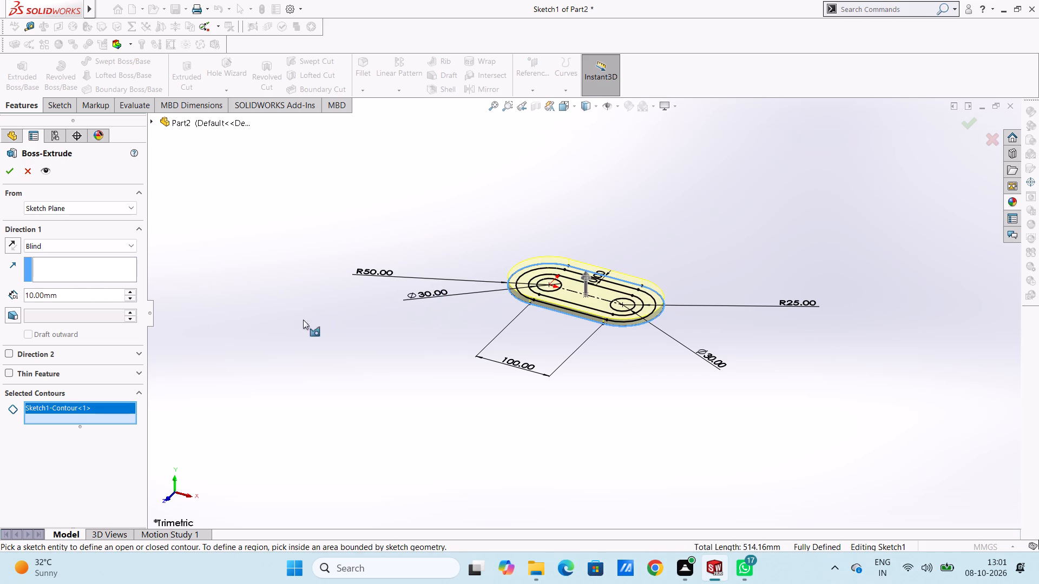
pyautogui.doubleClick(73, 298)
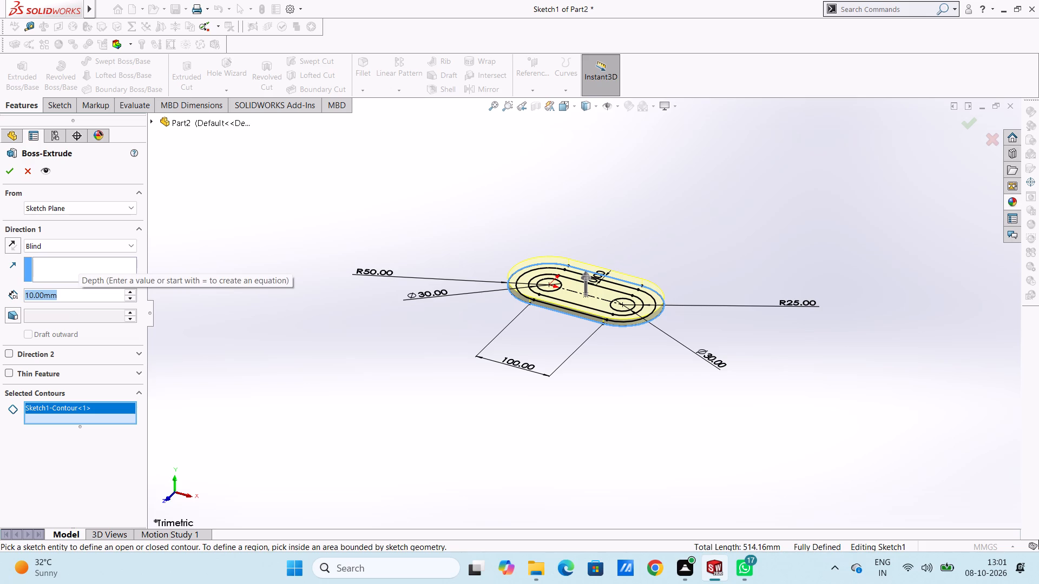
pyautogui.write('90')
pyautogui.press('Return')
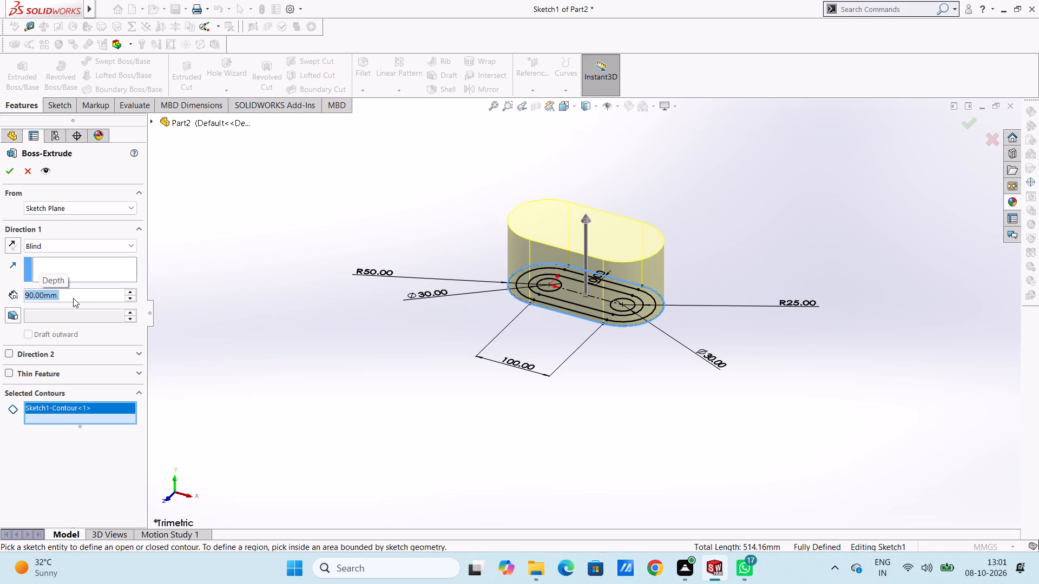
pyautogui.click(14, 175)
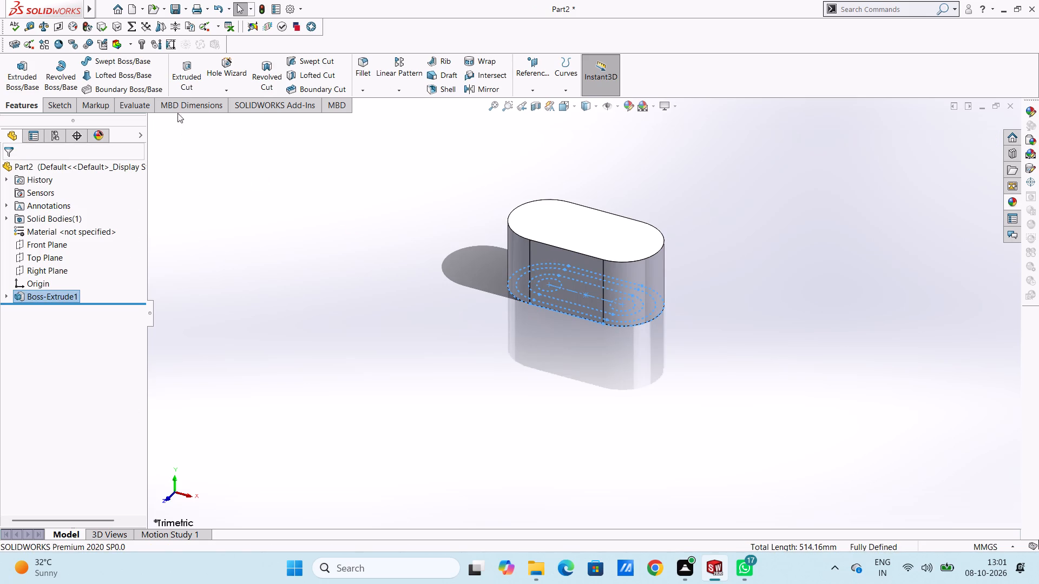
# Set up a 90 mm blind extruded cut from Sketch1, adding the ring region between the two inner slots and reversing the direction into the body.
pyautogui.click(183, 85)
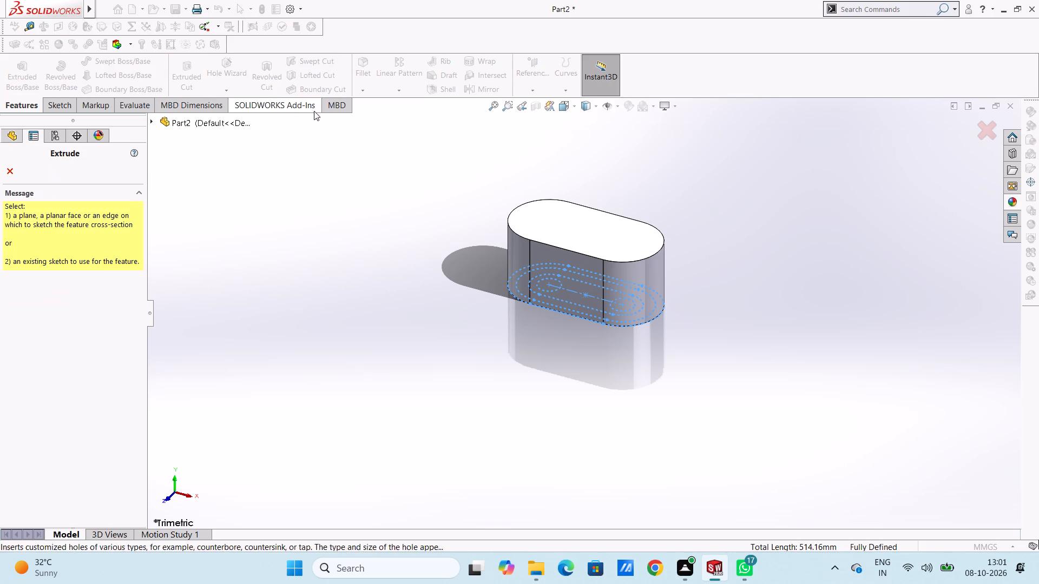
pyautogui.click(152, 125)
pyautogui.click(168, 248)
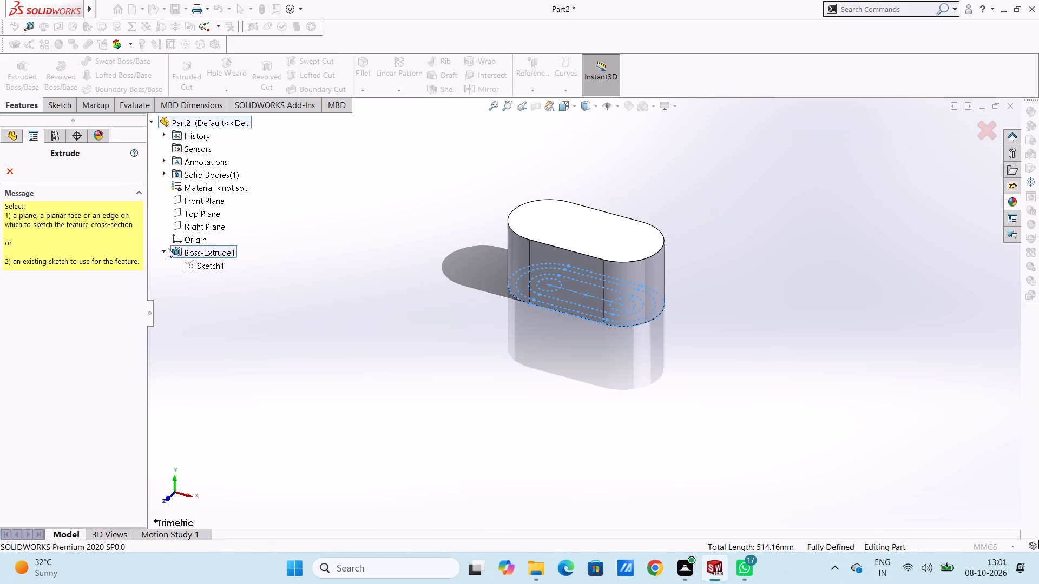
pyautogui.click(192, 263)
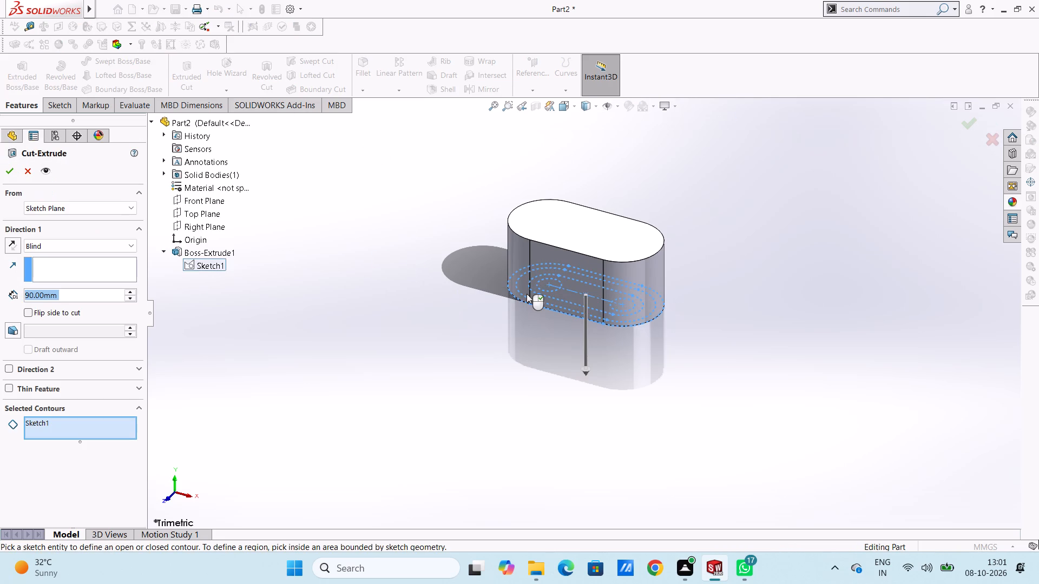
pyautogui.click(525, 291)
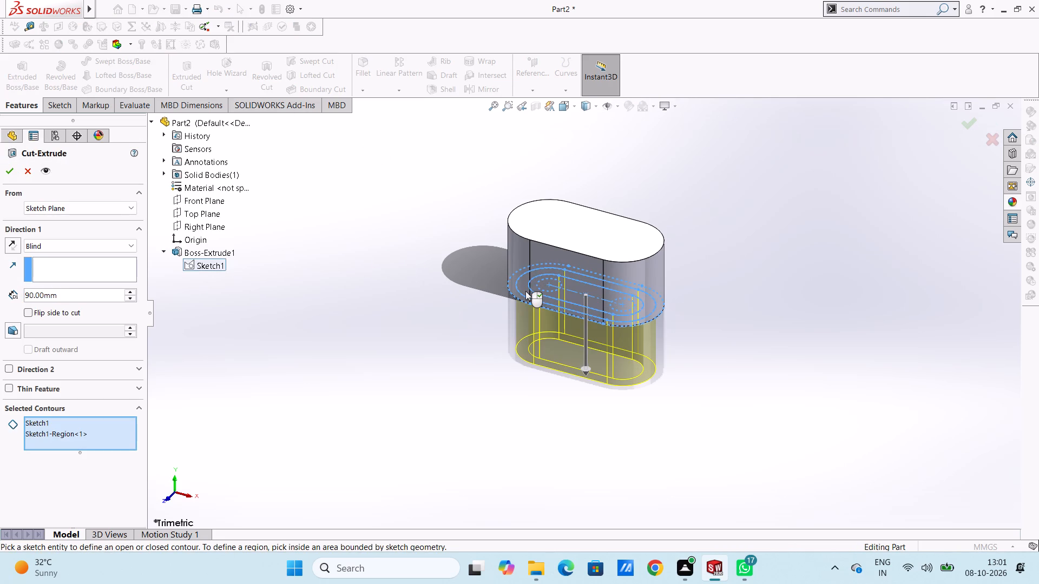
pyautogui.moveTo(477, 330); pyautogui.dragTo(447, 222, button='middle')
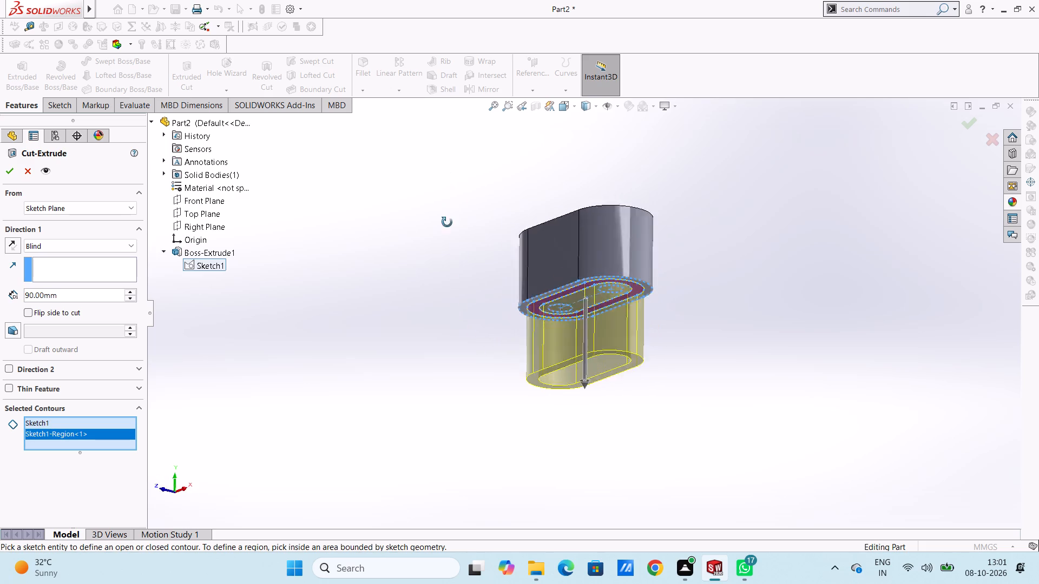
pyautogui.moveTo(447, 222); pyautogui.dragTo(453, 309, button='middle')
pyautogui.click(13, 242)
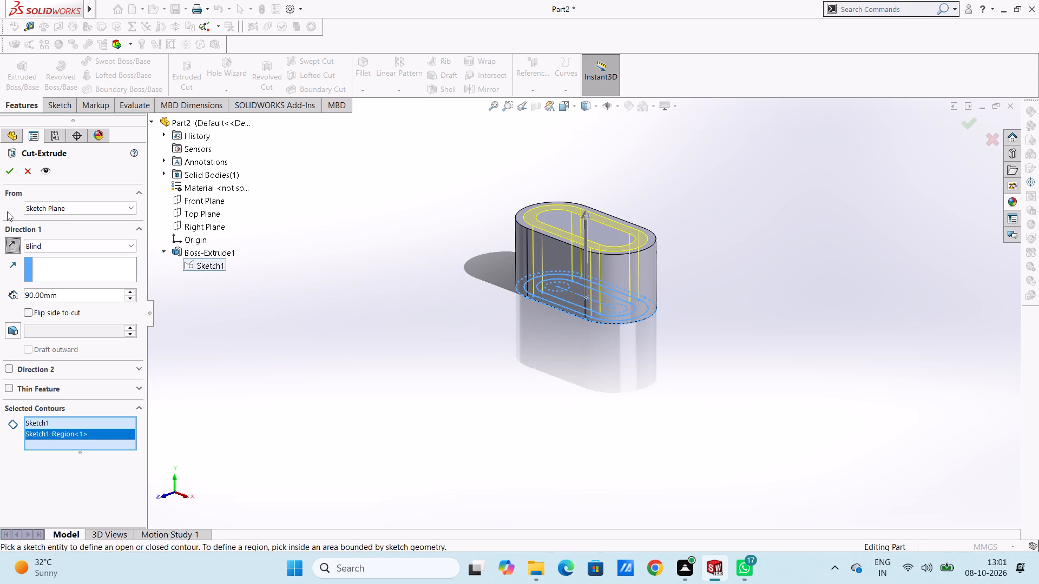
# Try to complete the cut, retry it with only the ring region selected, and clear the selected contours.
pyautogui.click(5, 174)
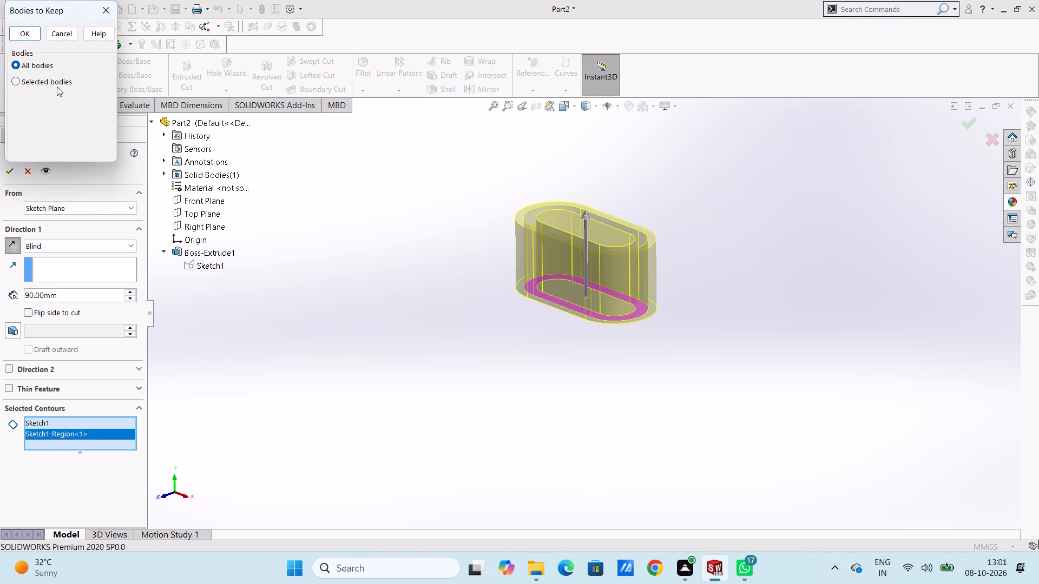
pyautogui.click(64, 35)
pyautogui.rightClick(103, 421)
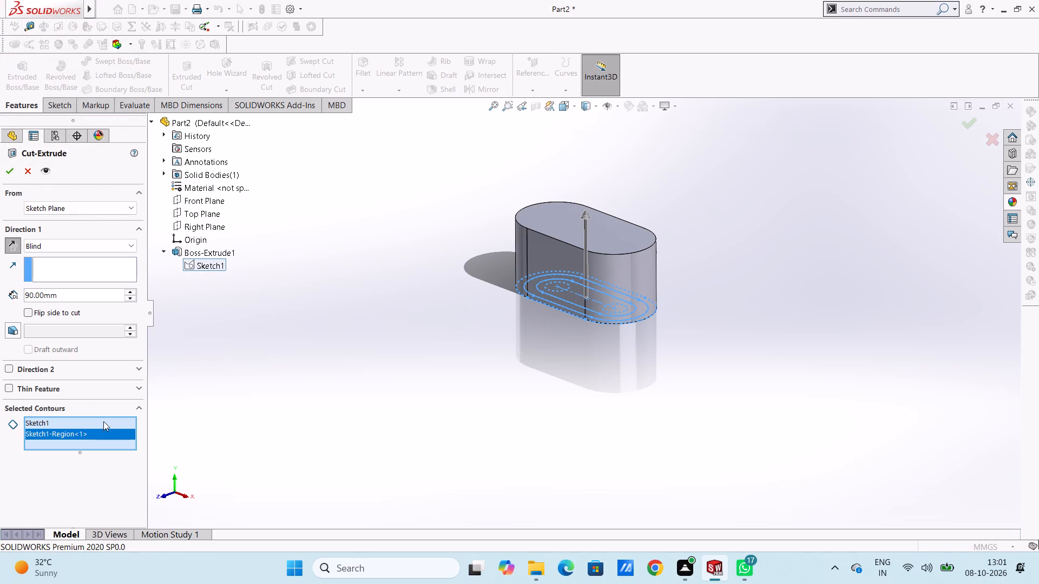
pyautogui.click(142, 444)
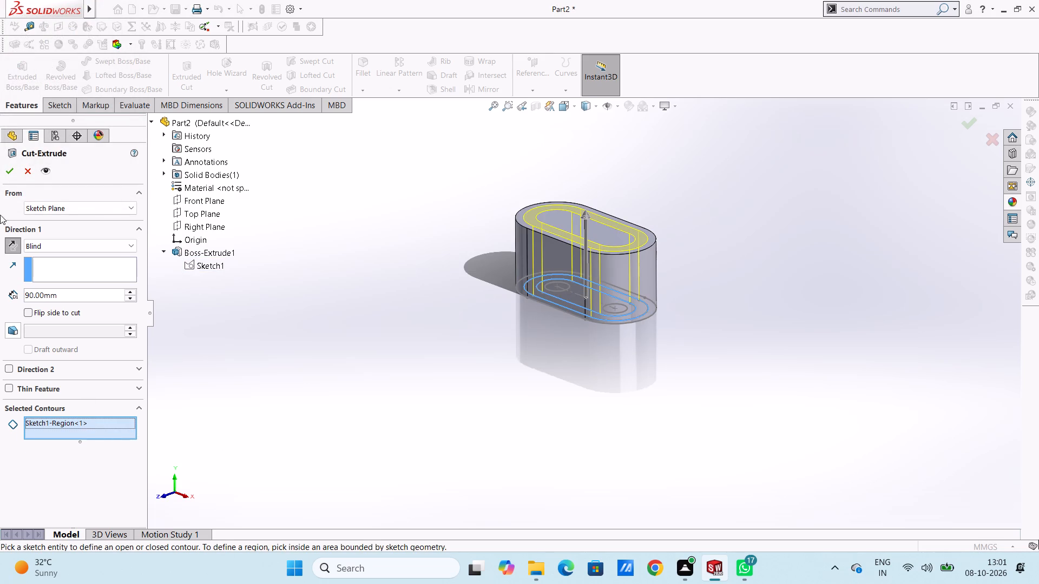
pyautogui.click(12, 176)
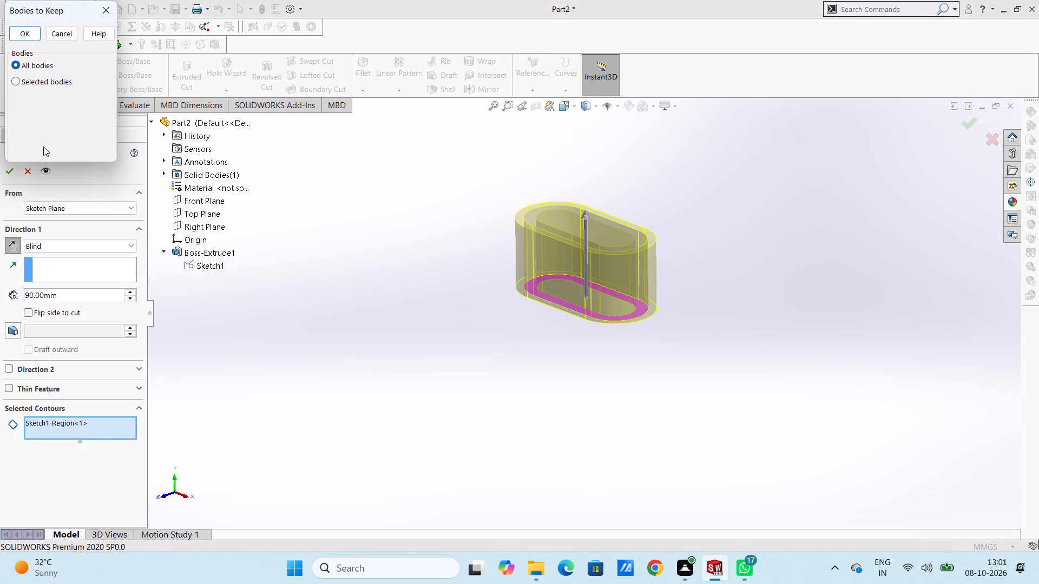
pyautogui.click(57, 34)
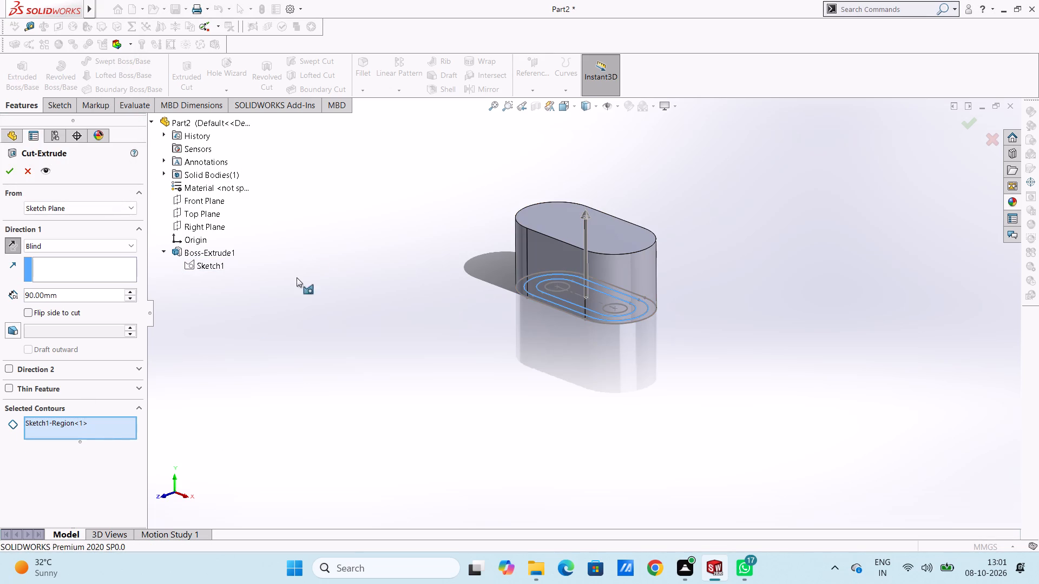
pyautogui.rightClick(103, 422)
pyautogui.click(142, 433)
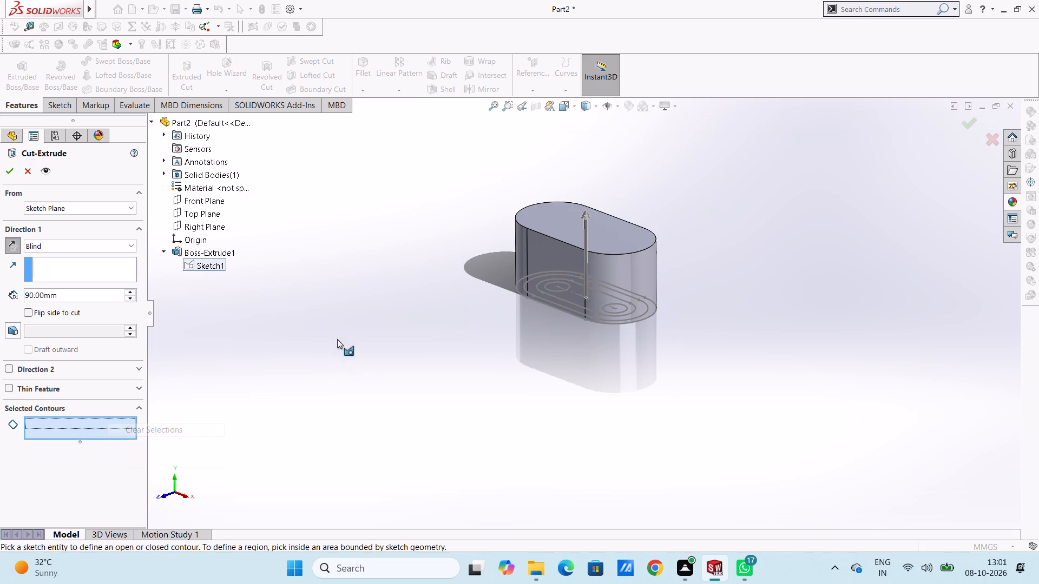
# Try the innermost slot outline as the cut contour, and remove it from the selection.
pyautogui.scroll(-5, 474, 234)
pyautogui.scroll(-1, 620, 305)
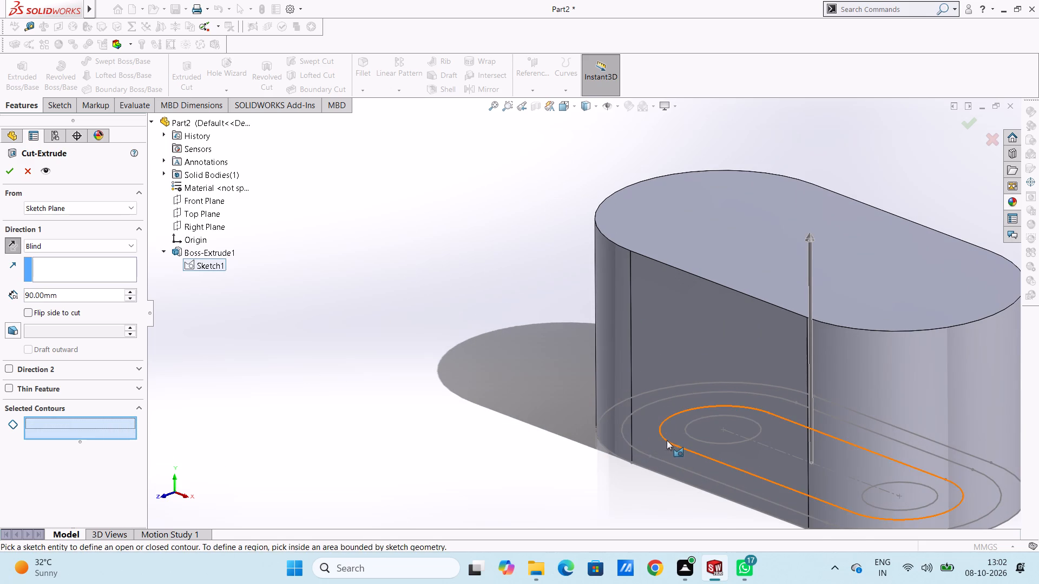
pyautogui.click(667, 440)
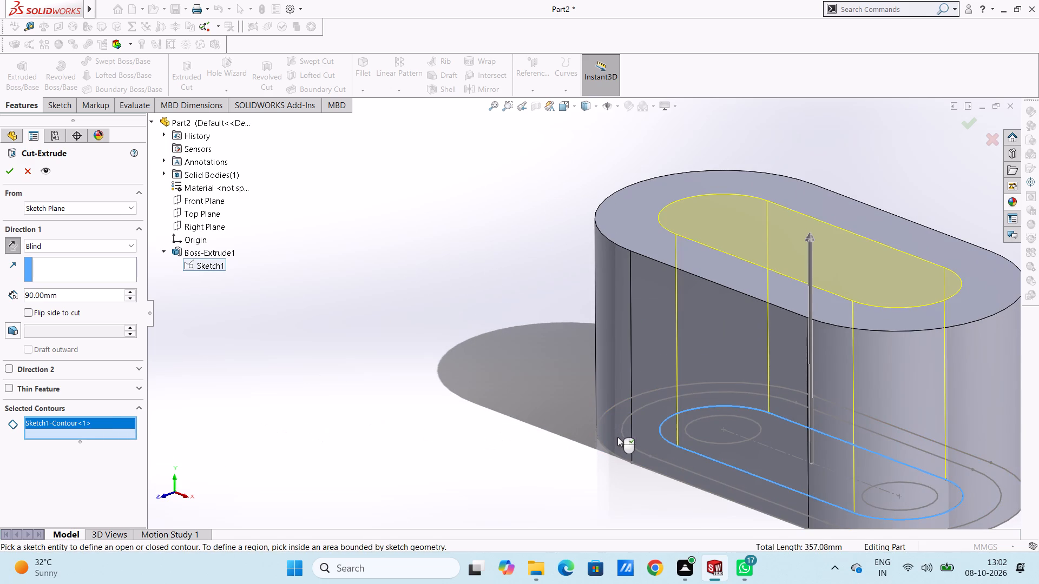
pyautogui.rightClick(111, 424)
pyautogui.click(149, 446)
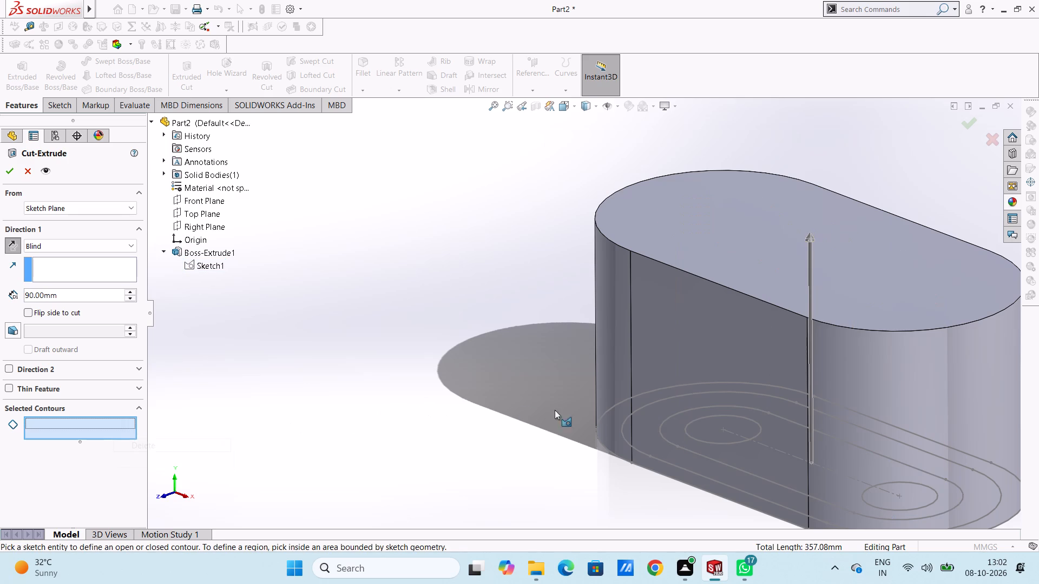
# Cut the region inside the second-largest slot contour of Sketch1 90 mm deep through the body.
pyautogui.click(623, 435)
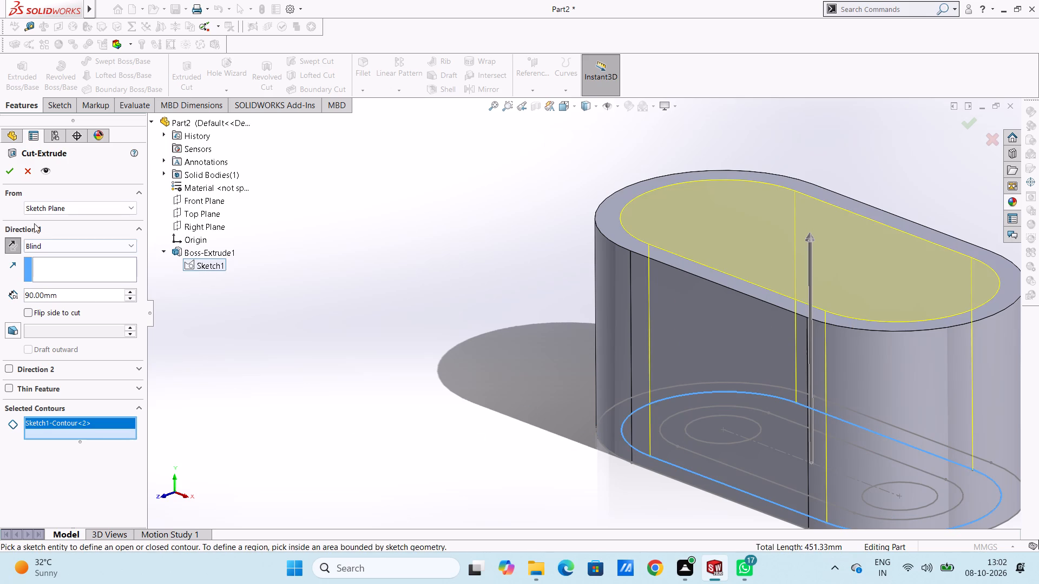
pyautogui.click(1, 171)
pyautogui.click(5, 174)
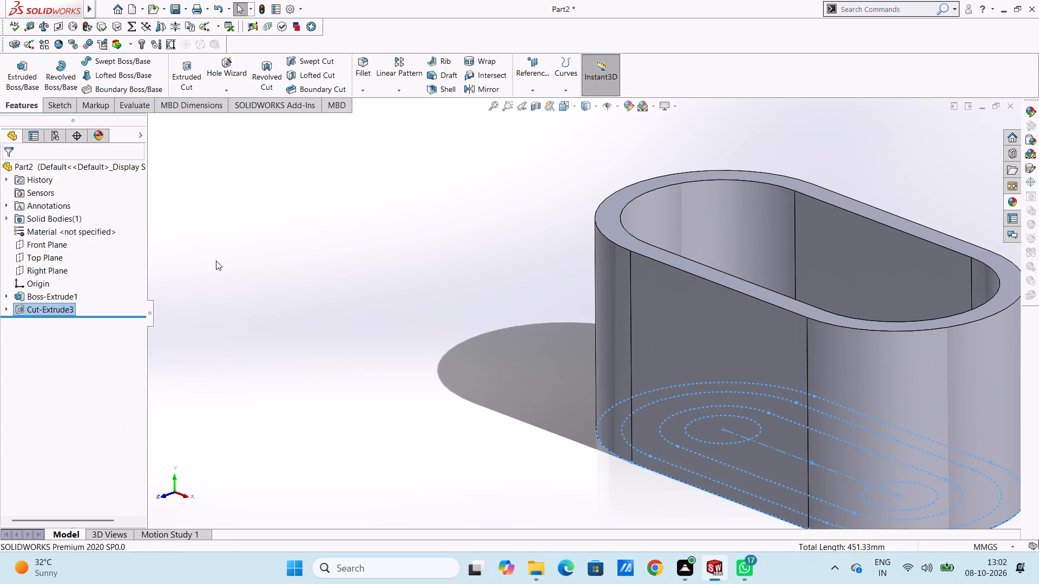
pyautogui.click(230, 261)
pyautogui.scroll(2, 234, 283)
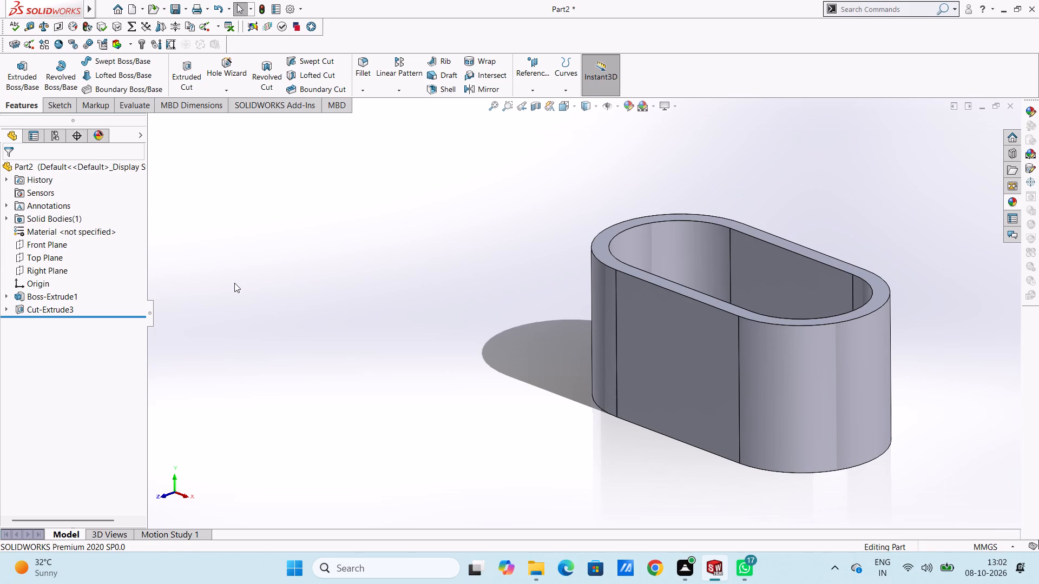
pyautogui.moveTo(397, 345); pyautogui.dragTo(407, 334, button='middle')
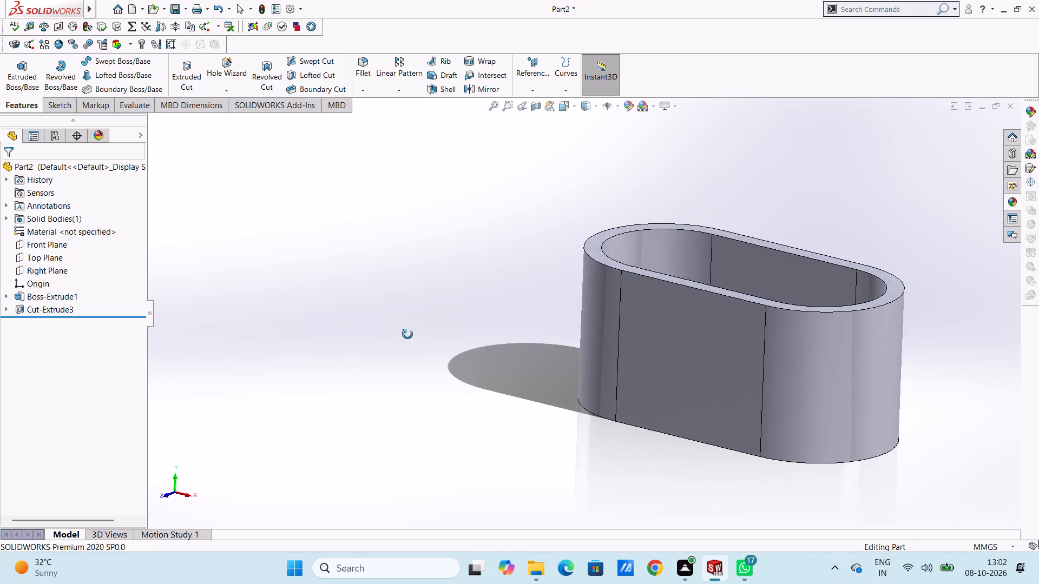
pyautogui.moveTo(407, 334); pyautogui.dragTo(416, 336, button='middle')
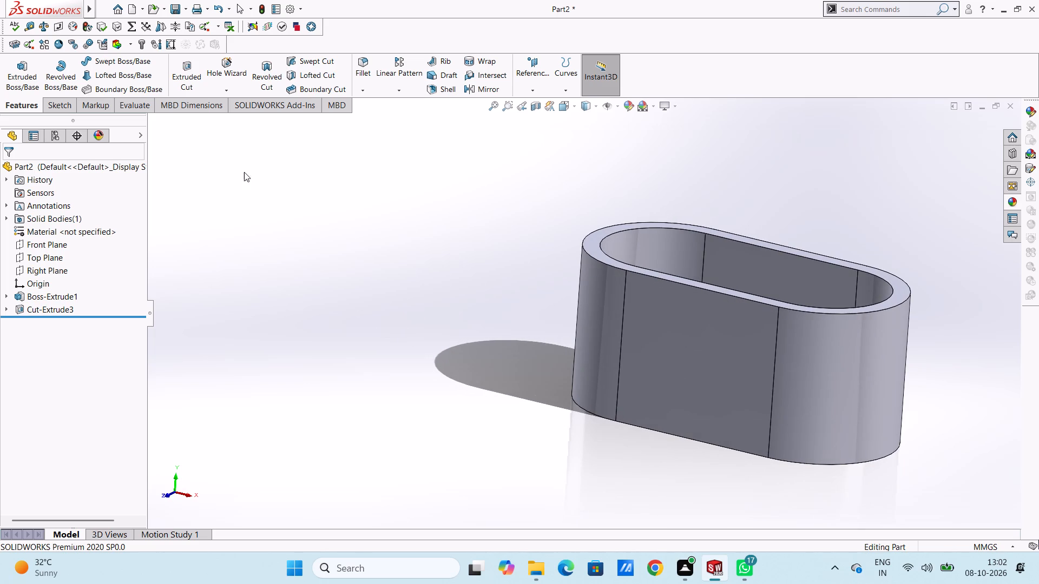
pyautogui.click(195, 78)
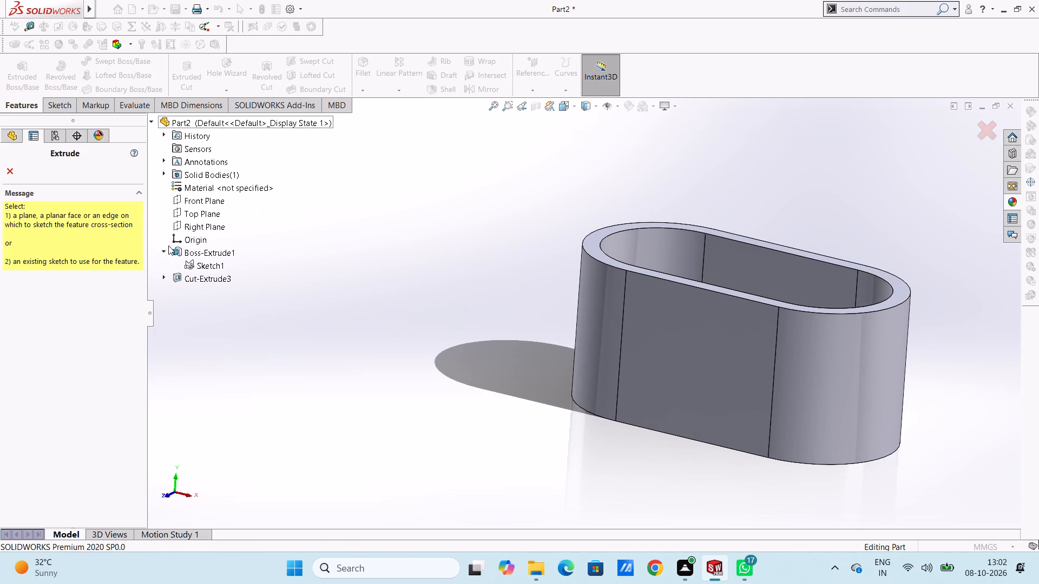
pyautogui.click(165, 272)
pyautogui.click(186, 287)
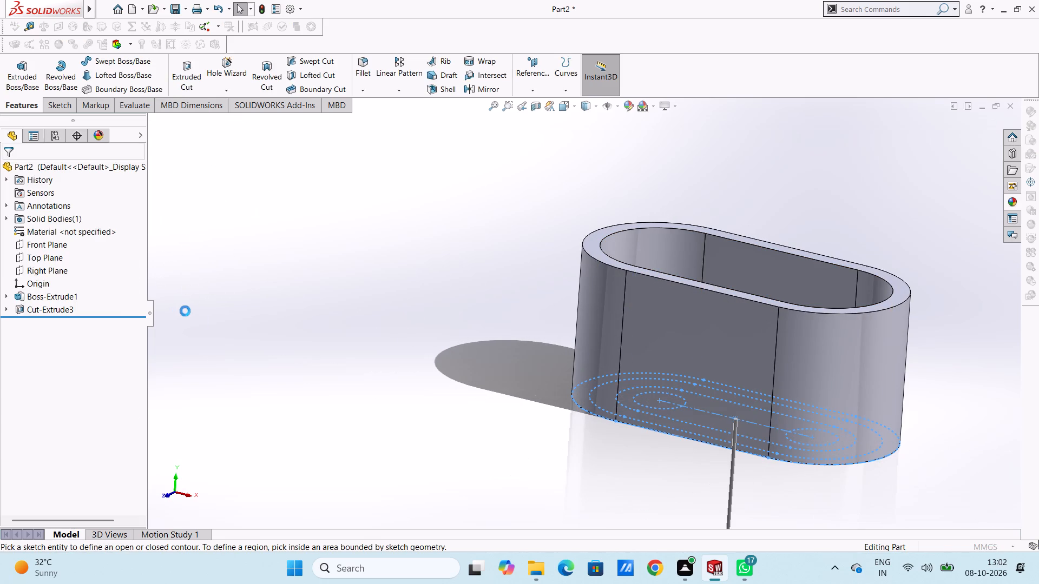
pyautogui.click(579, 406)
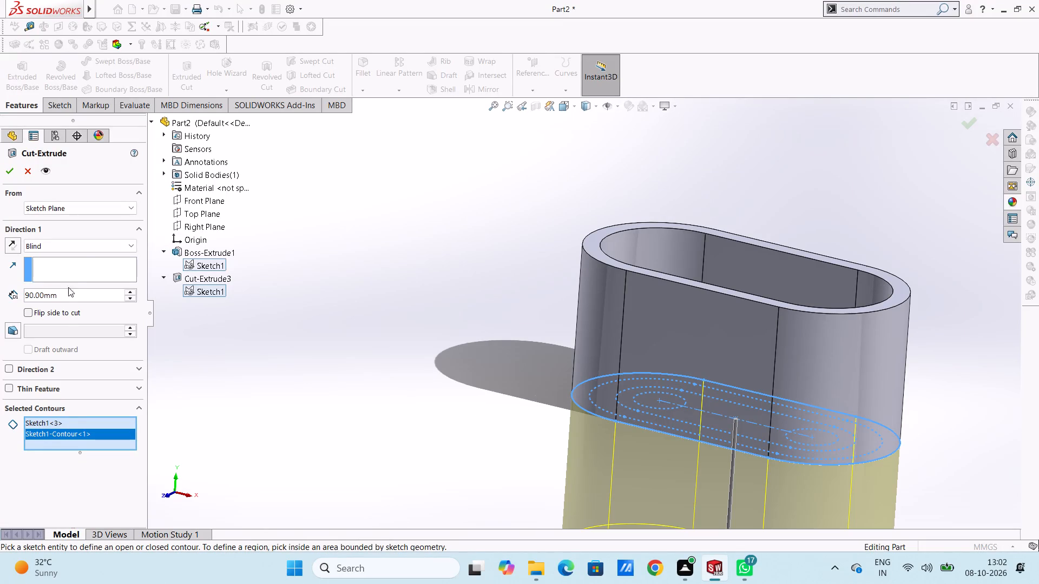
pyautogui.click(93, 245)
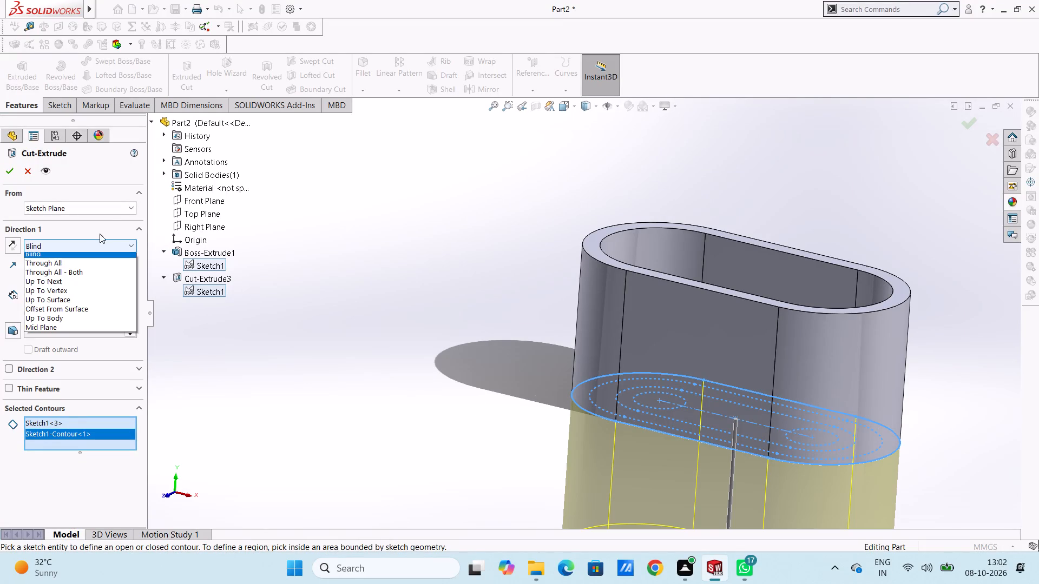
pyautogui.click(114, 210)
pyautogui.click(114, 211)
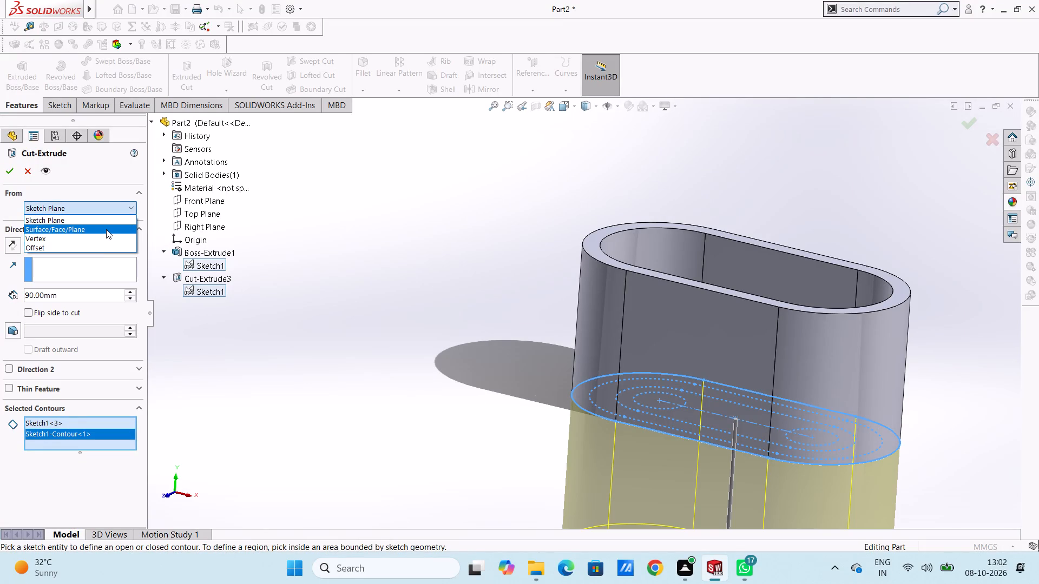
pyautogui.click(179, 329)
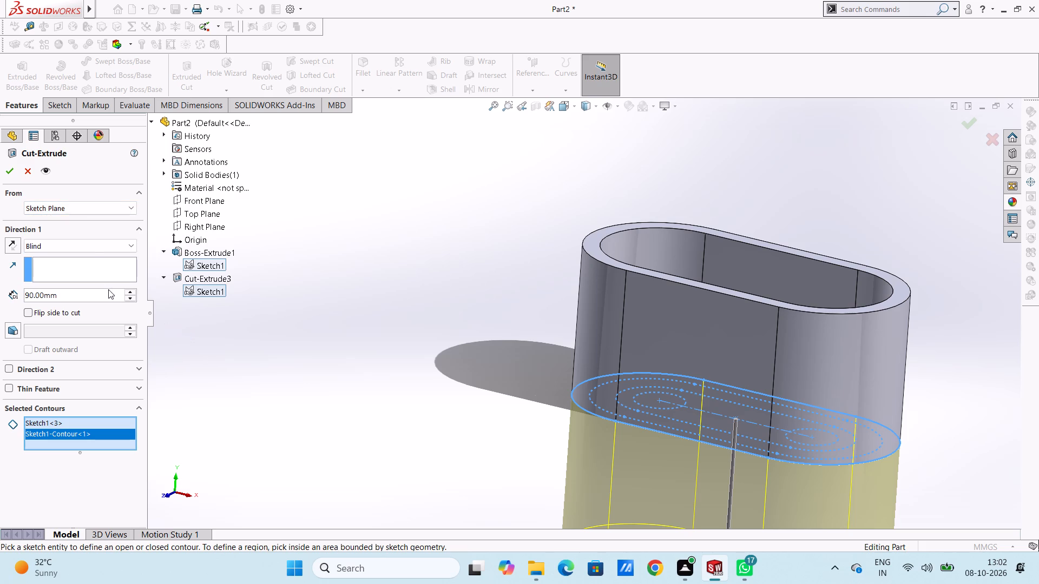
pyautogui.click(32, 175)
# Edit Boss-Extrude1 and set its blind depth to 15 mm.
pyautogui.click(57, 299)
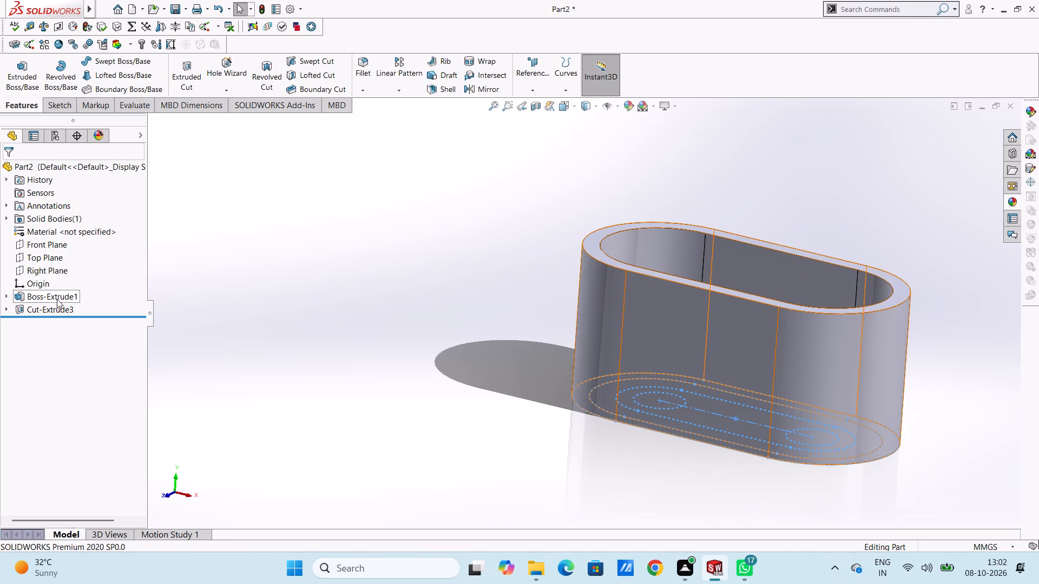
pyautogui.click(63, 269)
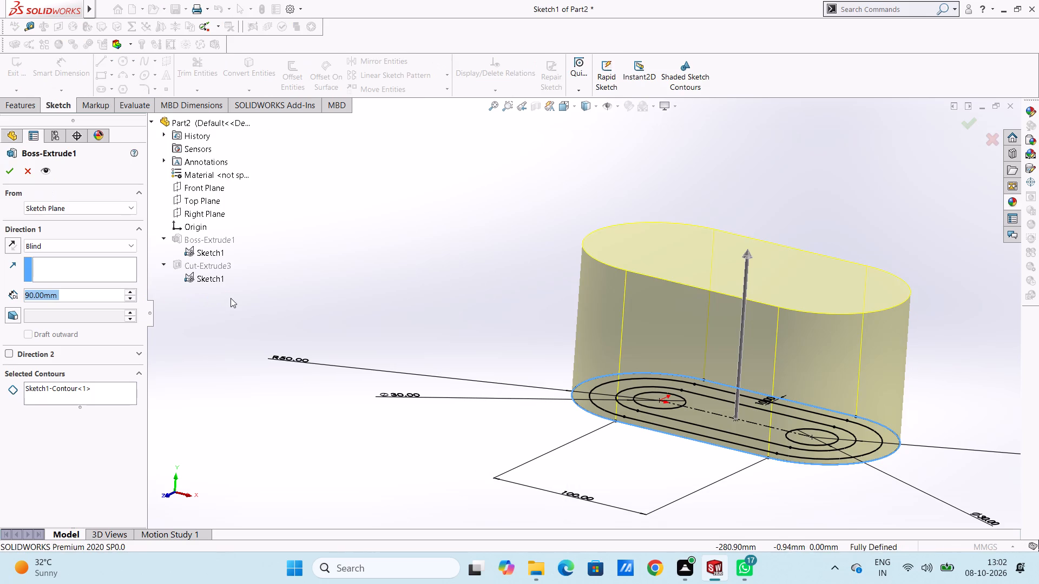
pyautogui.doubleClick(84, 297)
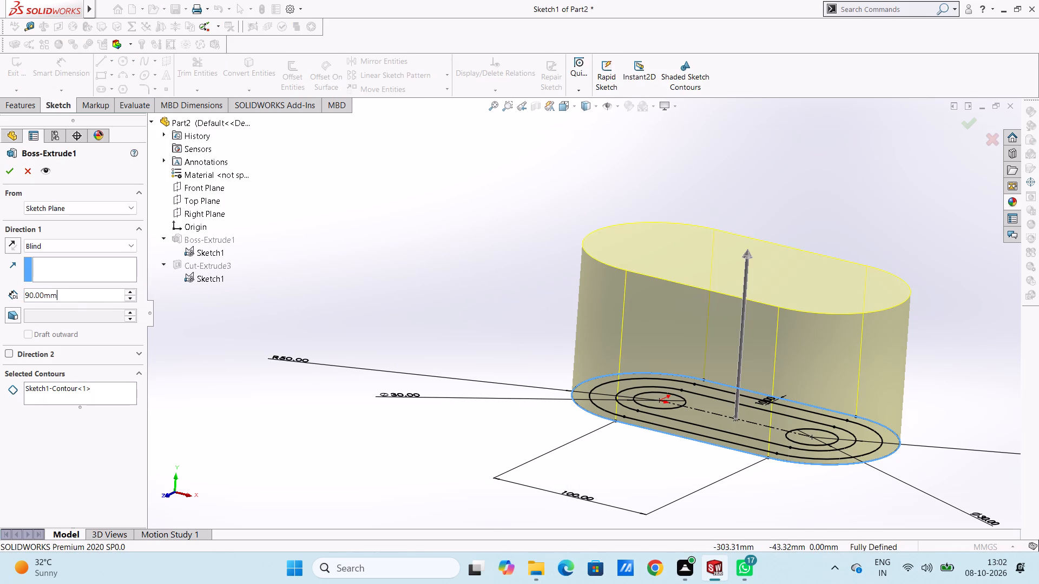
pyautogui.press('BackSpace')
pyautogui.press('BackSpace')
pyautogui.press('BackSpace')
pyautogui.press('BackSpace')
pyautogui.press('BackSpace')
pyautogui.press('BackSpace')
pyautogui.press('BackSpace')
pyautogui.press('BackSpace')
pyautogui.write('15')
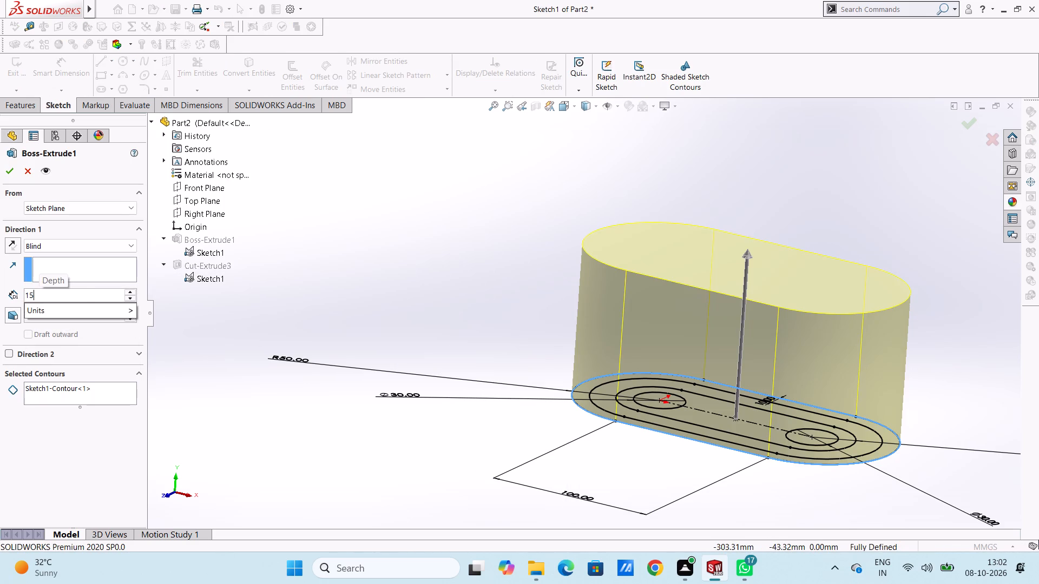
pyautogui.press('Return')
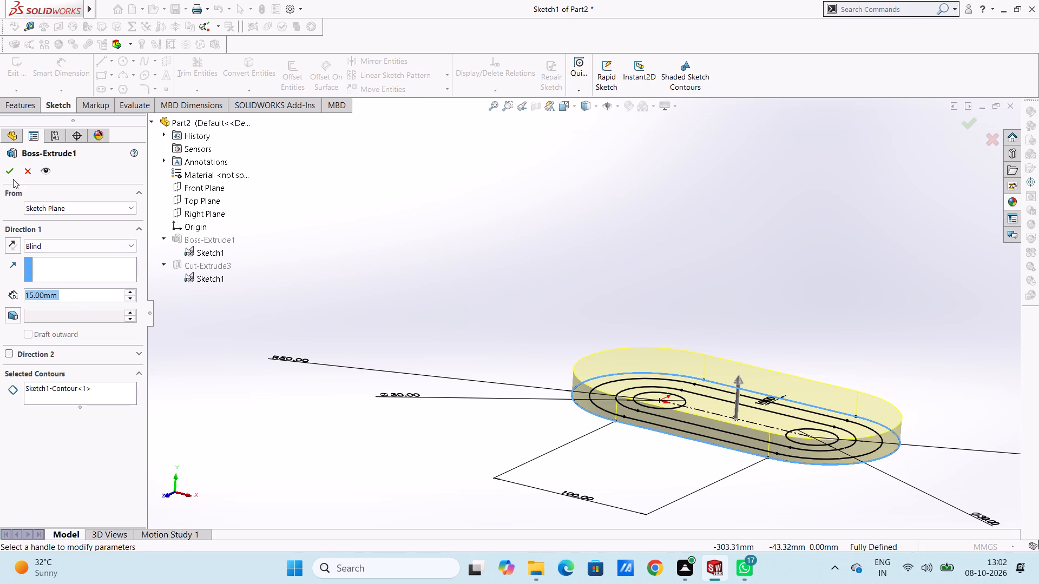
pyautogui.click(11, 172)
pyautogui.click(199, 233)
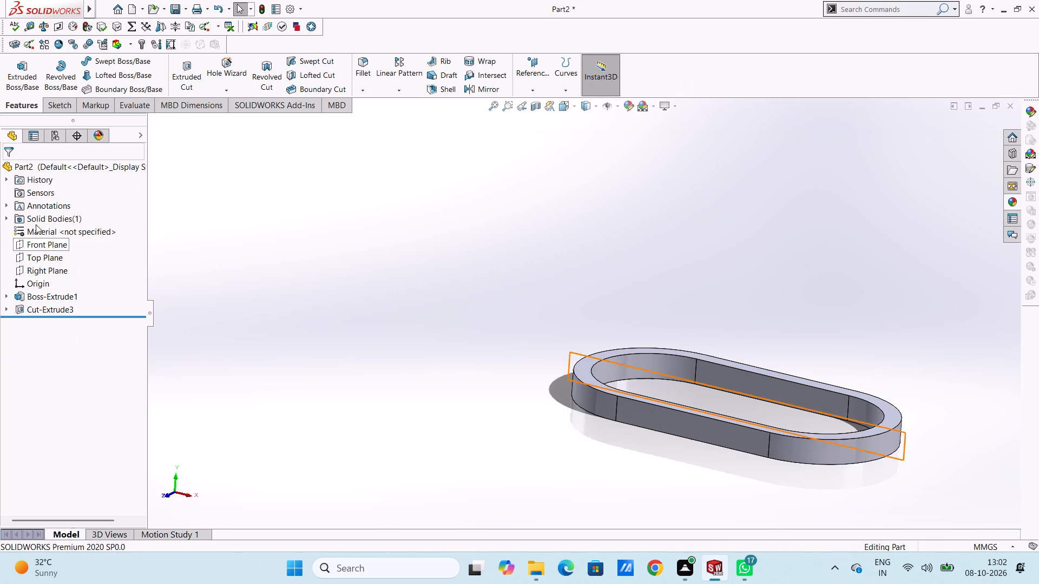
# Set up a boss extrude of Sketch1's outermost slot contour, starting at a 90 mm offset from the sketch plane.
pyautogui.click(29, 77)
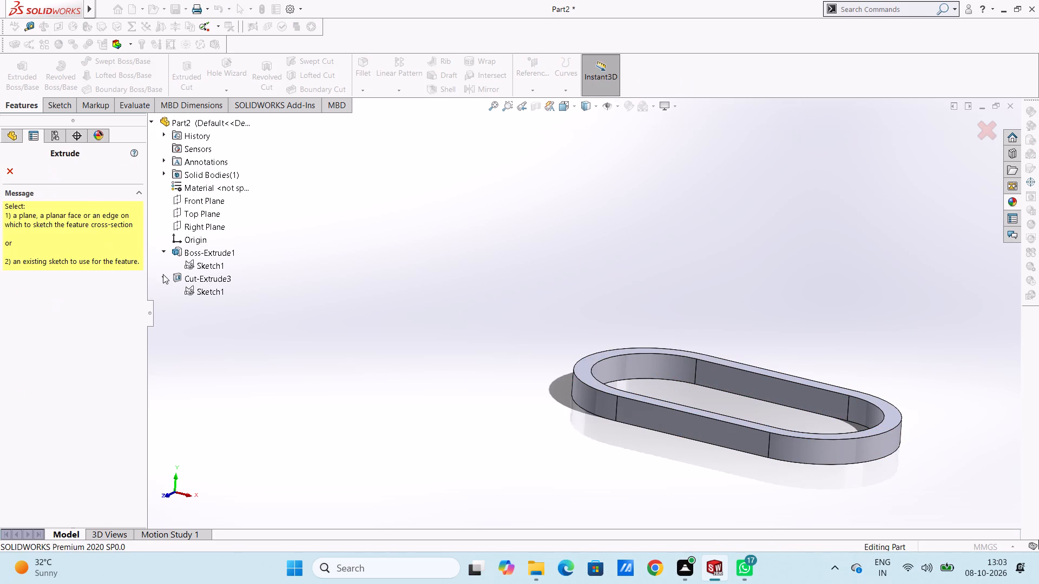
pyautogui.click(189, 263)
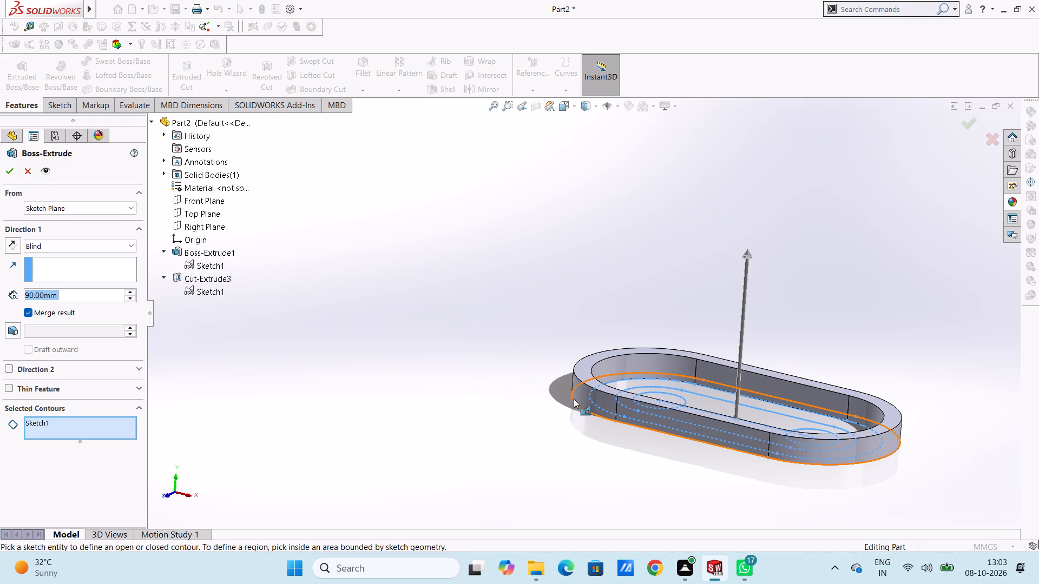
pyautogui.click(575, 399)
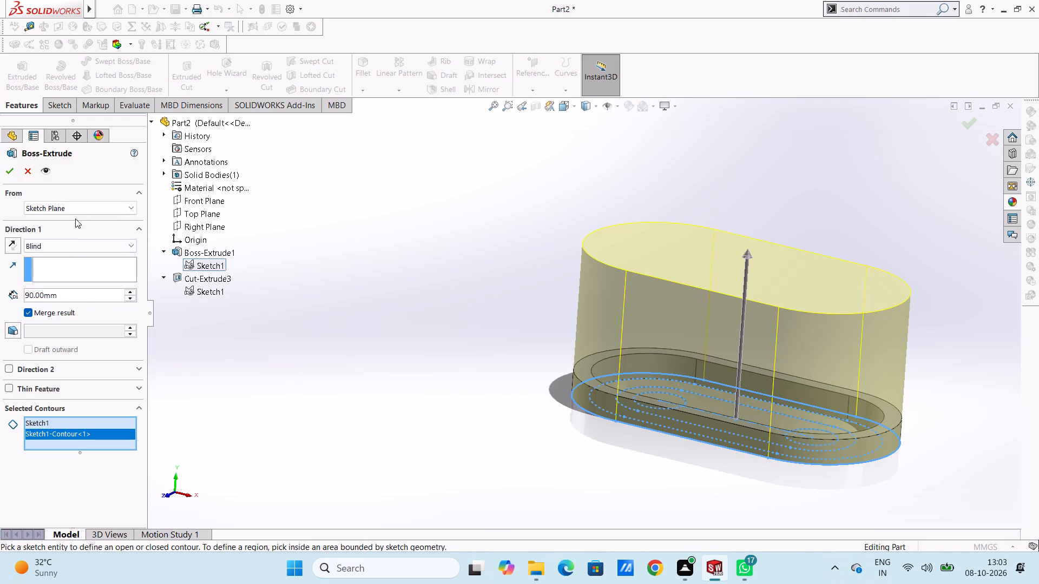
pyautogui.click(77, 211)
pyautogui.click(82, 248)
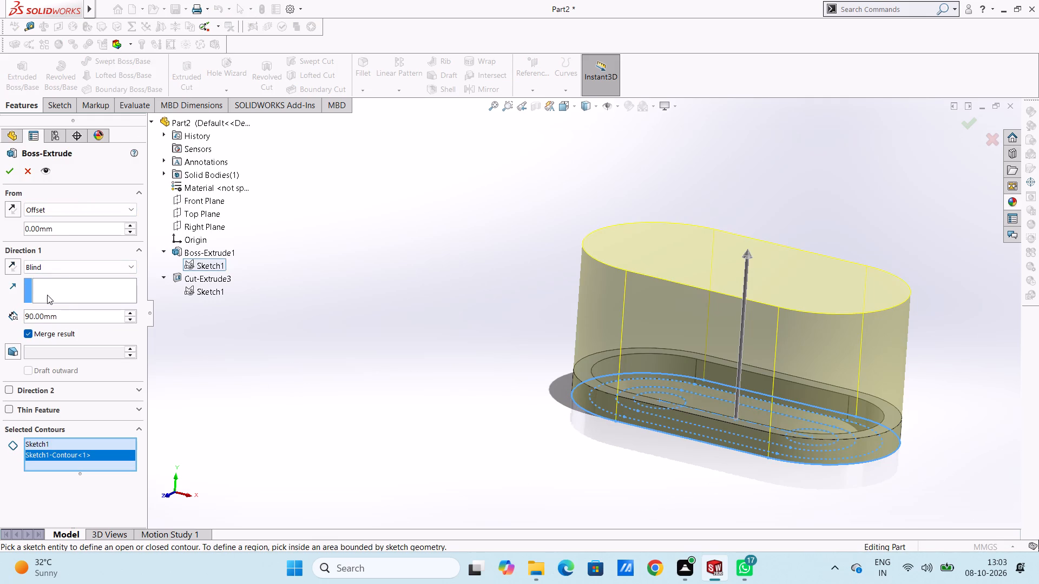
pyautogui.click(59, 229)
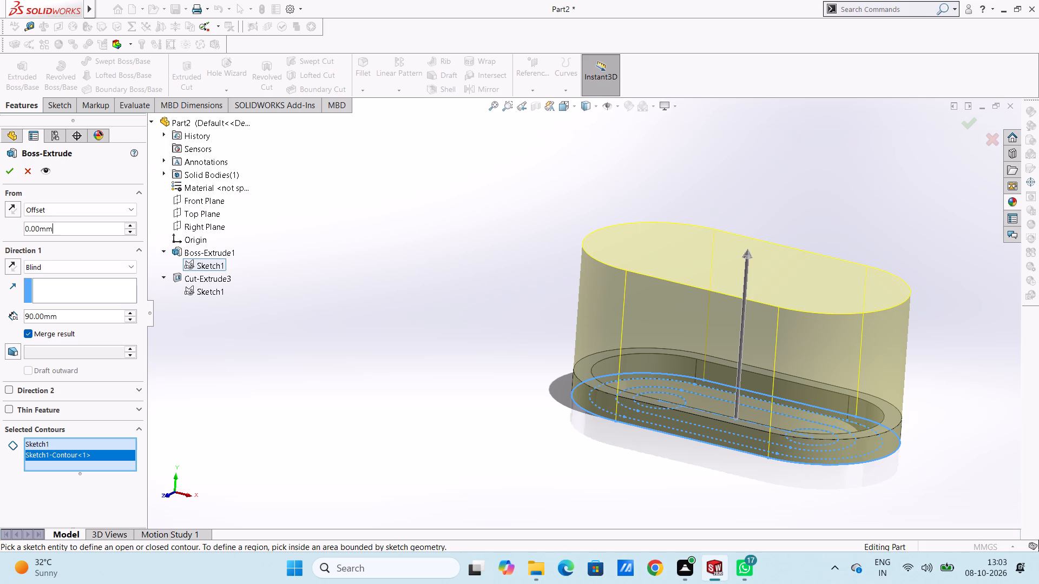
pyautogui.click(62, 229)
pyautogui.press('BackSpace')
pyautogui.press('BackSpace')
pyautogui.press('BackSpace')
pyautogui.press('BackSpace')
pyautogui.press('BackSpace')
pyautogui.press('BackSpace')
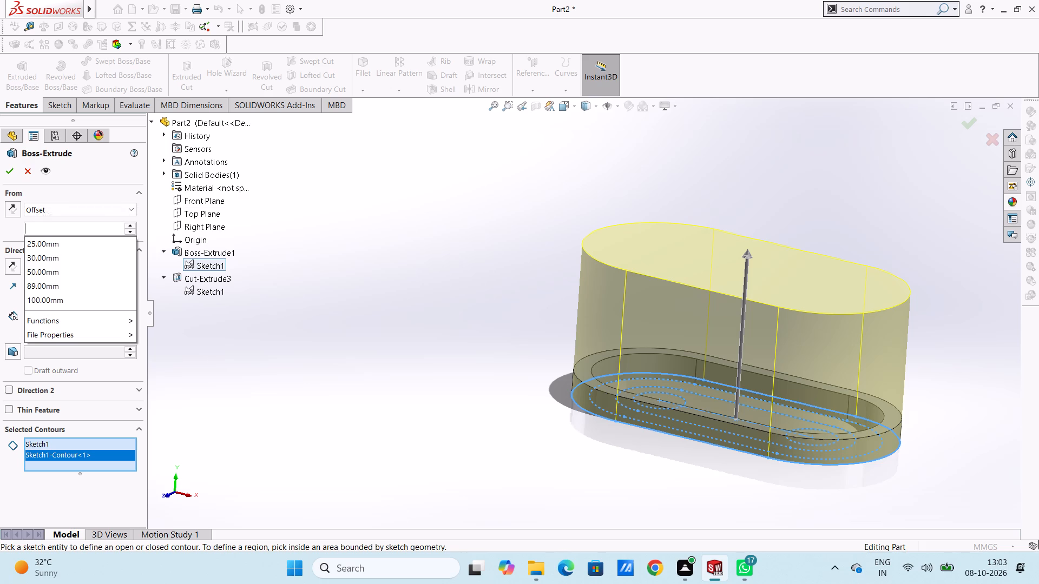
pyautogui.write('90')
pyautogui.press('Return')
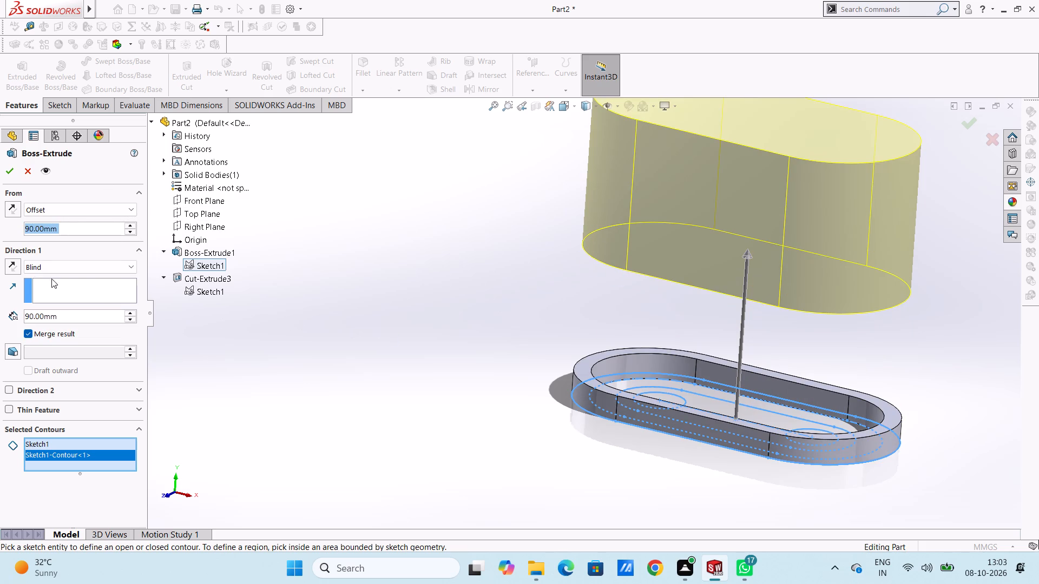
# Reverse the extrusion direction back toward the base, set the depth to 10 mm and complete the upper slot plate.
pyautogui.click(10, 267)
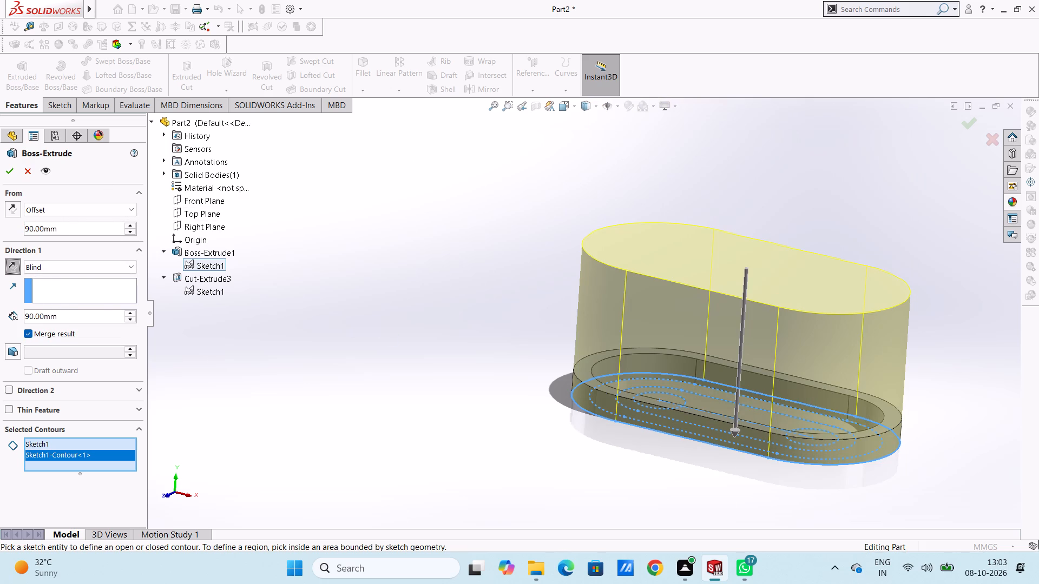
pyautogui.doubleClick(62, 313)
pyautogui.doubleClick(66, 317)
pyautogui.write('15')
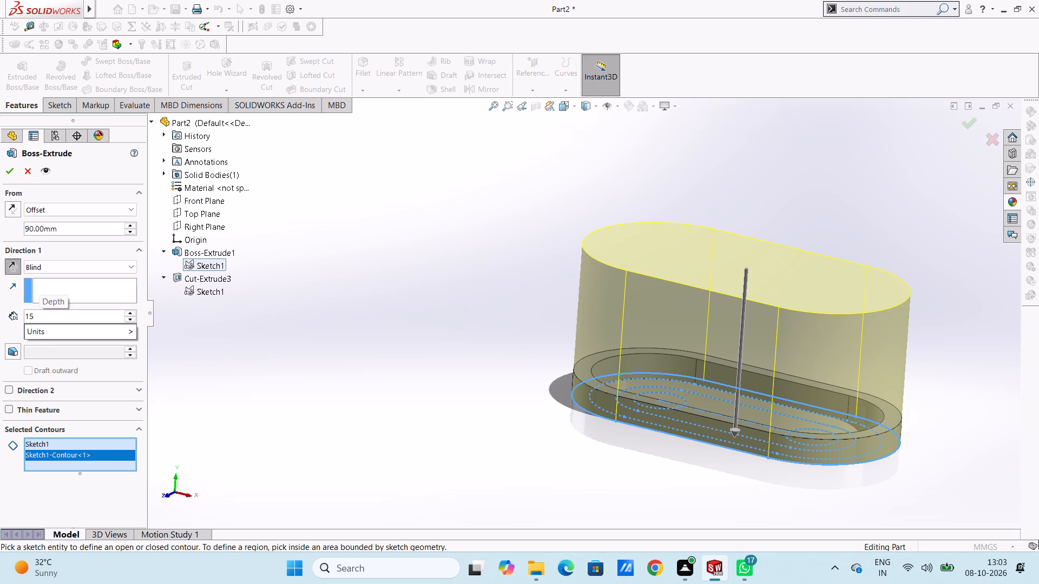
pyautogui.press('BackSpace')
pyautogui.press('0')
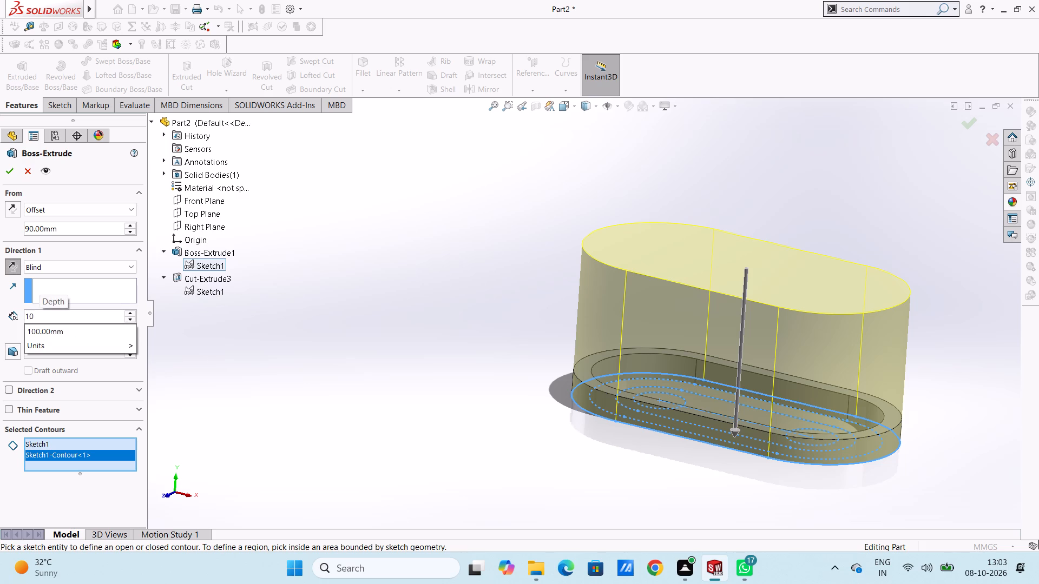
pyautogui.press('Return')
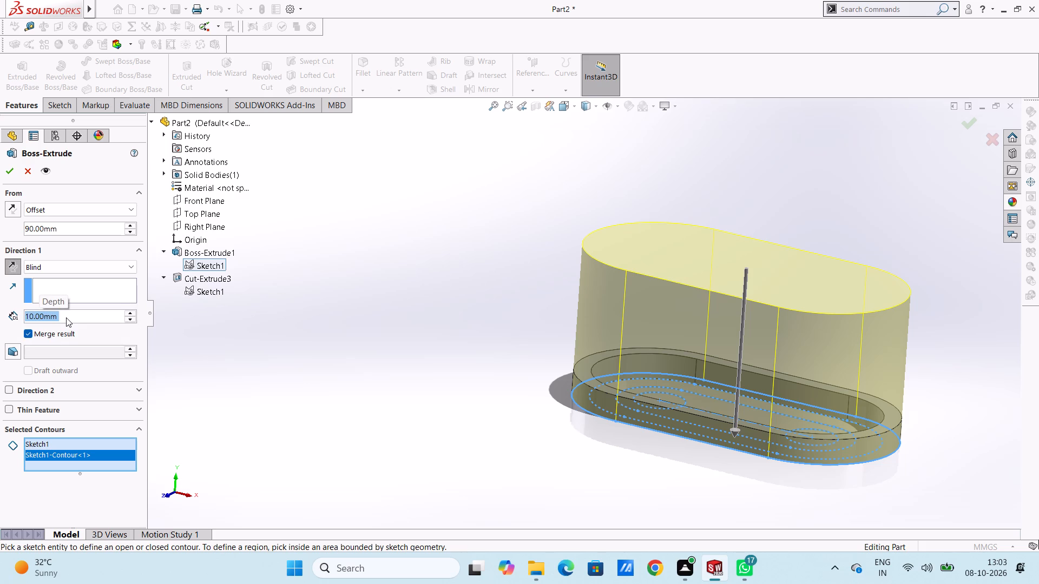
pyautogui.click(8, 173)
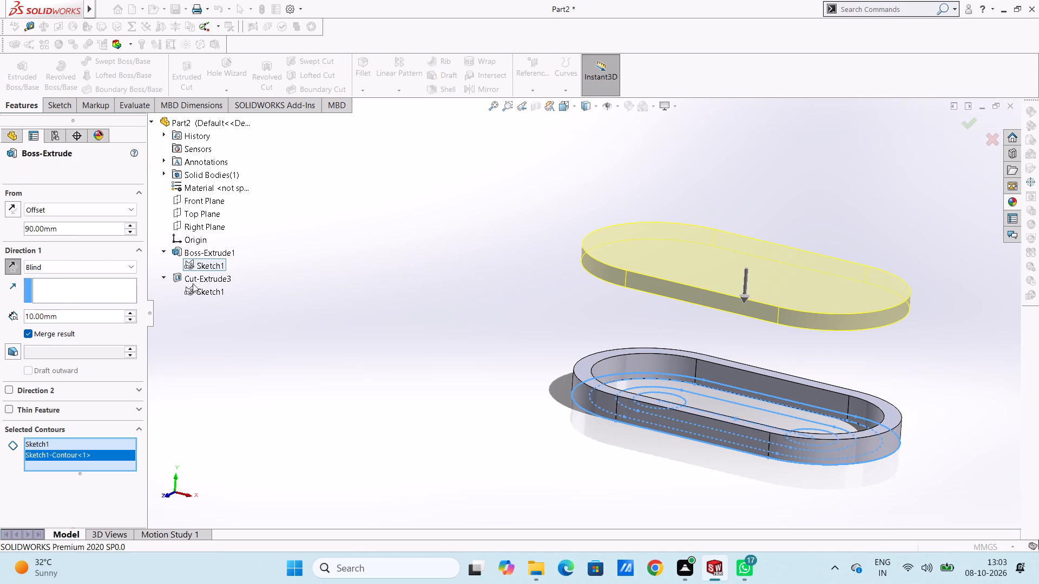
pyautogui.click(265, 308)
pyautogui.scroll(1, 314, 329)
pyautogui.middleClick(314, 329)
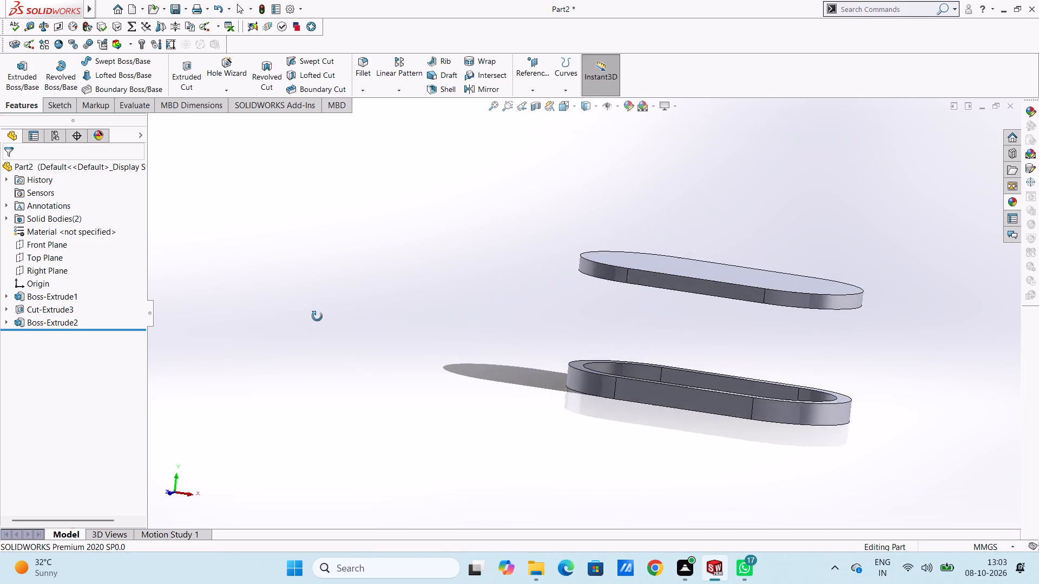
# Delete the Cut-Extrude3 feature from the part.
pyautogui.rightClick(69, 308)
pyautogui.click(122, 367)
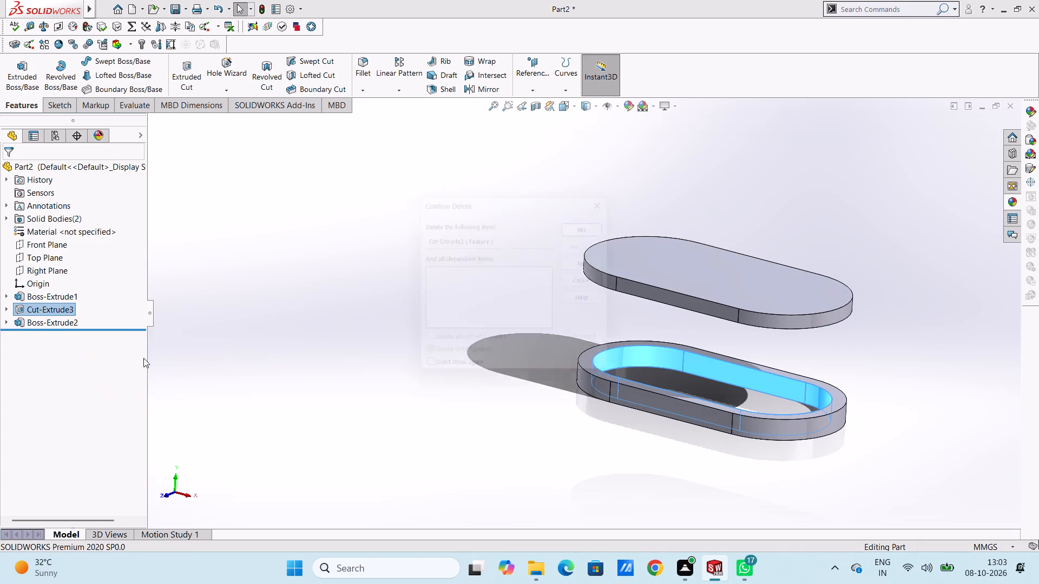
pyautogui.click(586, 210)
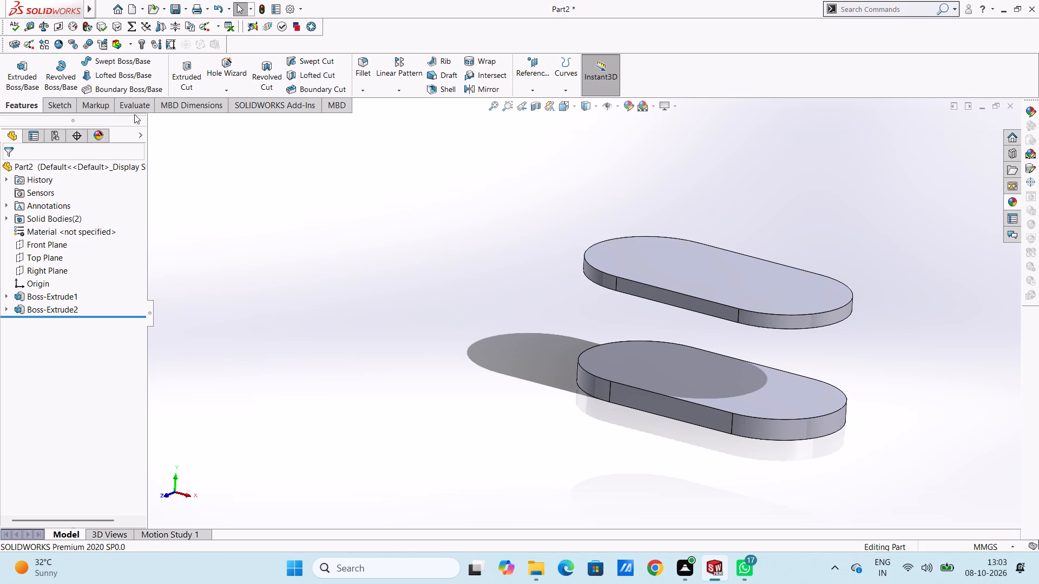
# Cut-extrude Sketch1's second-largest slot contour to a blind depth of 90 mm, reversed upward through both plates.
pyautogui.click(175, 75)
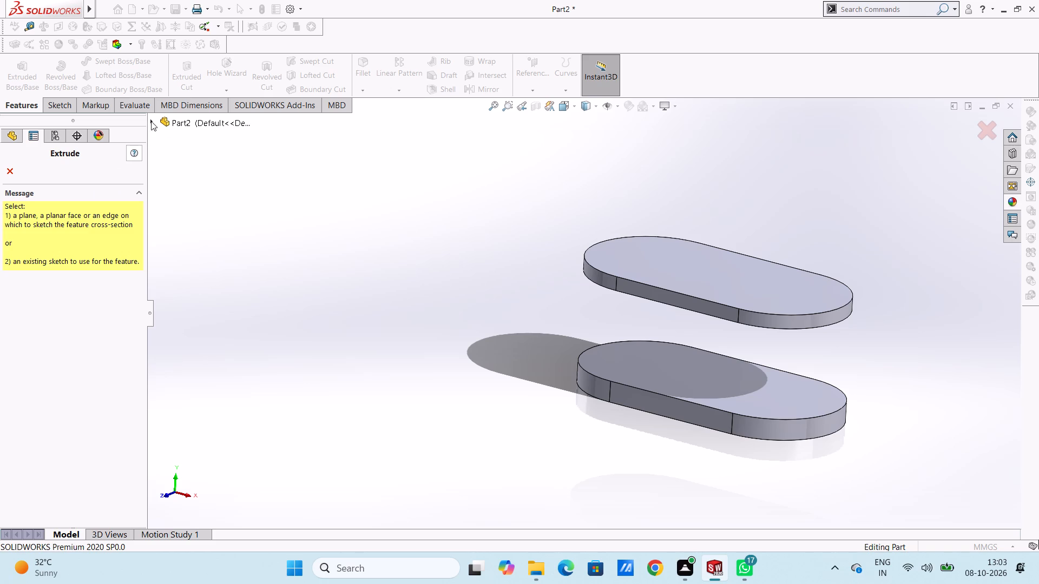
pyautogui.click(151, 121)
pyautogui.moveTo(163, 262); pyautogui.dragTo(168, 261)
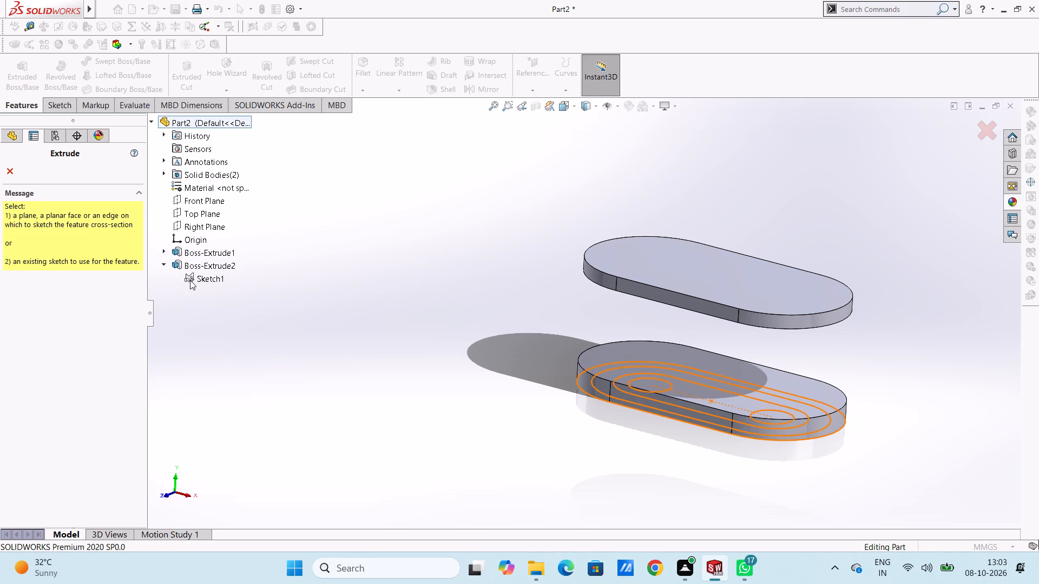
pyautogui.click(193, 278)
pyautogui.click(593, 386)
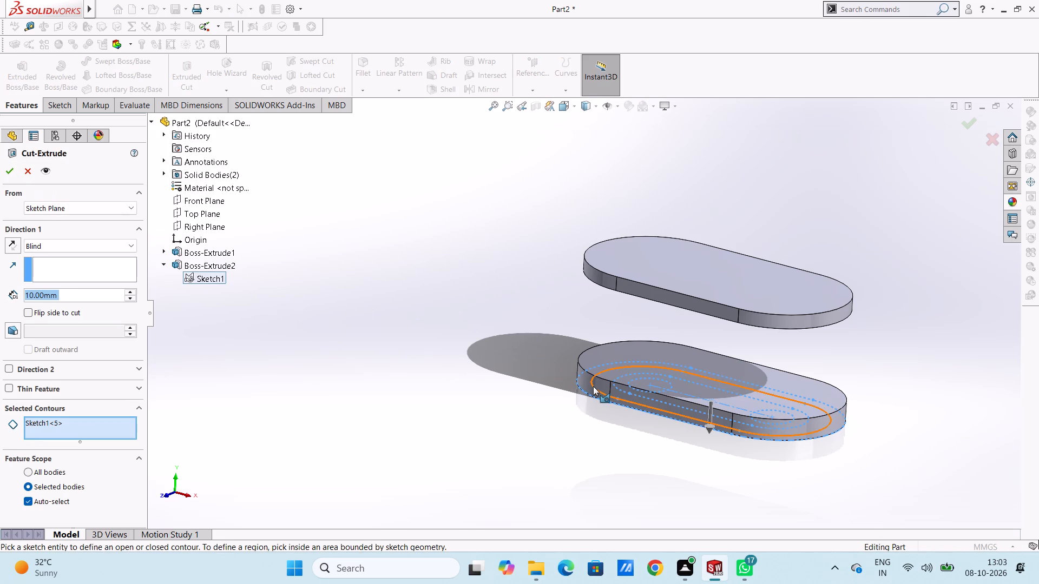
pyautogui.tripleClick(76, 296)
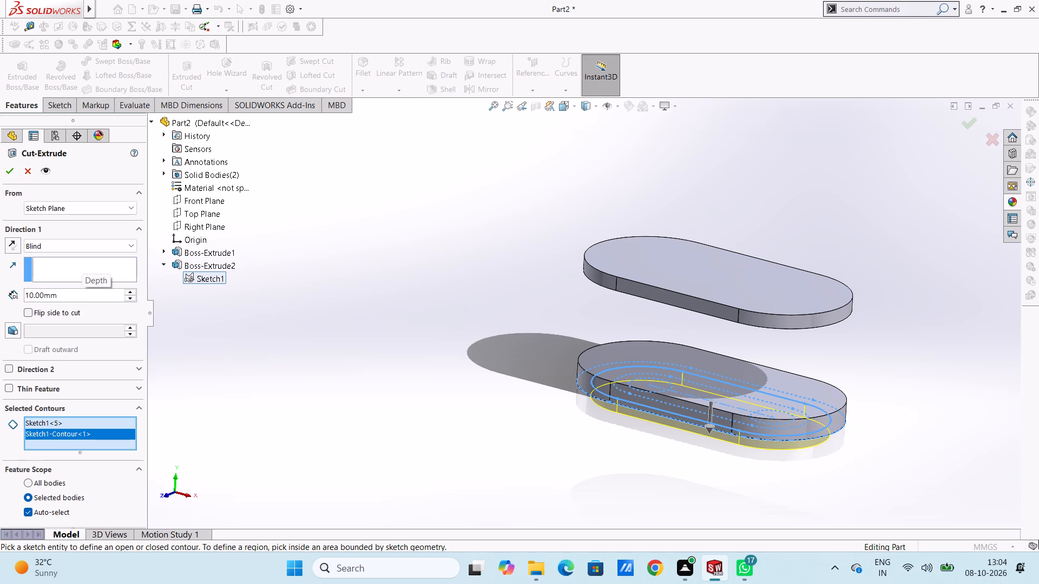
pyautogui.tripleClick(76, 296)
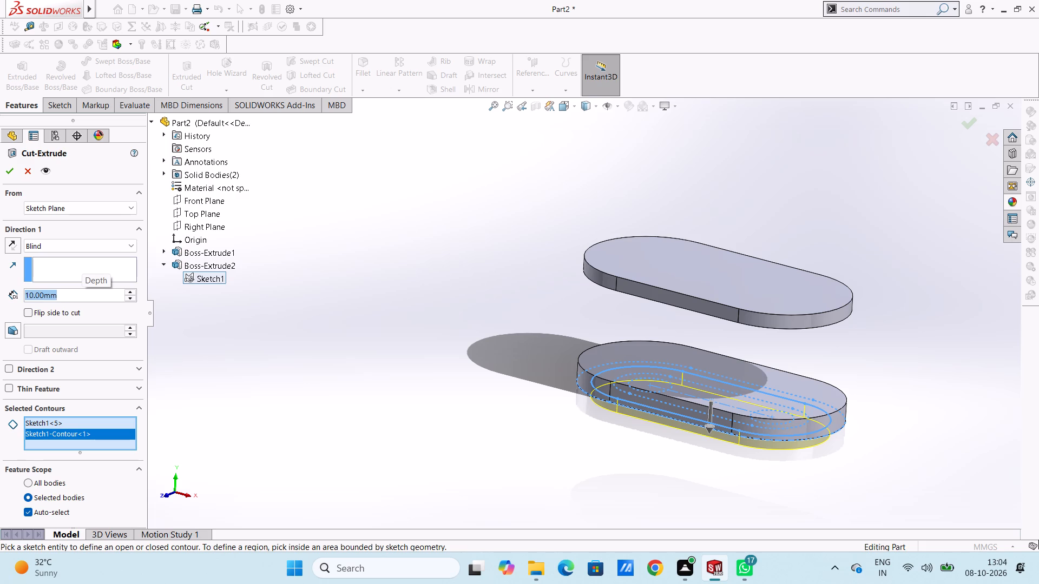
pyautogui.write('90')
pyautogui.press('Return')
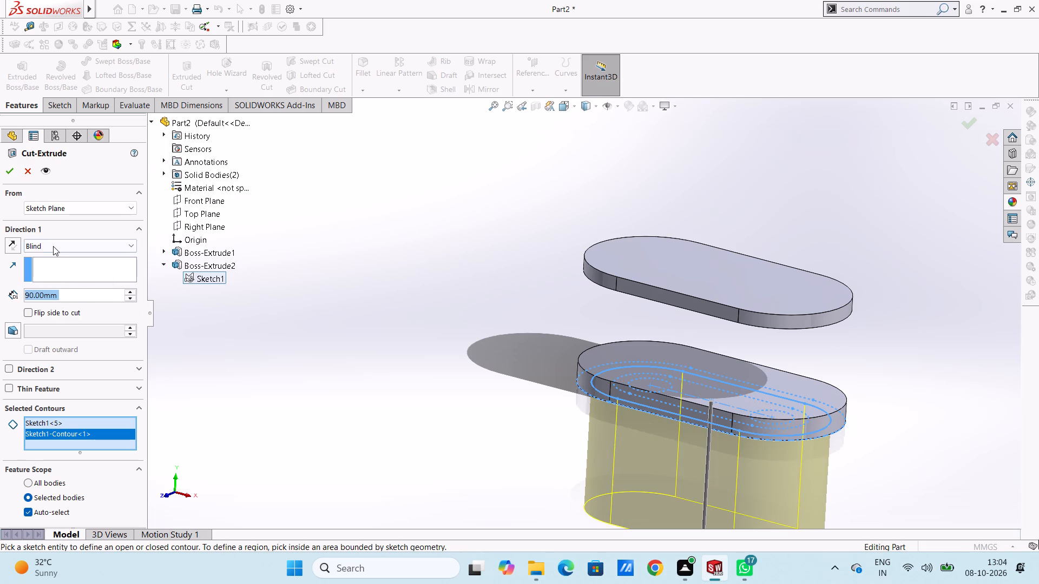
pyautogui.click(14, 237)
pyautogui.click(10, 241)
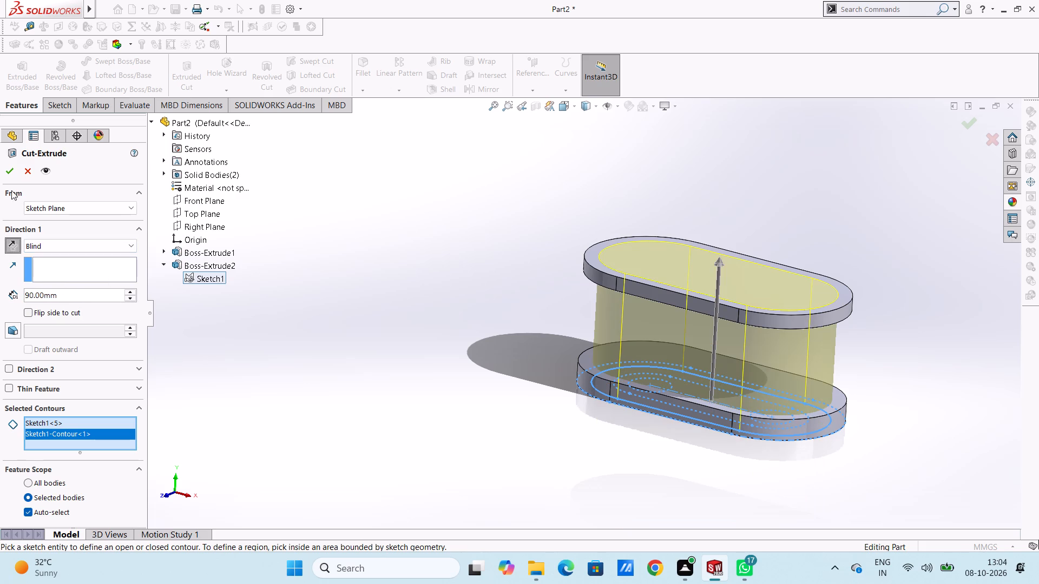
pyautogui.click(6, 170)
pyautogui.click(216, 245)
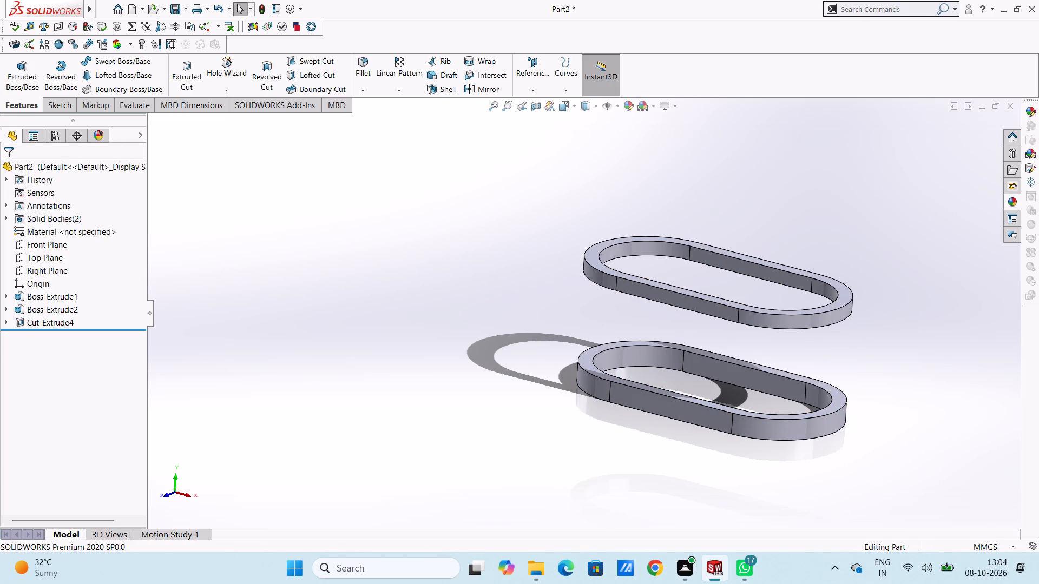
# Edit Cut-Extrude4 so the cut starts from the upper face of the base instead of the sketch plane.
pyautogui.rightClick(56, 321)
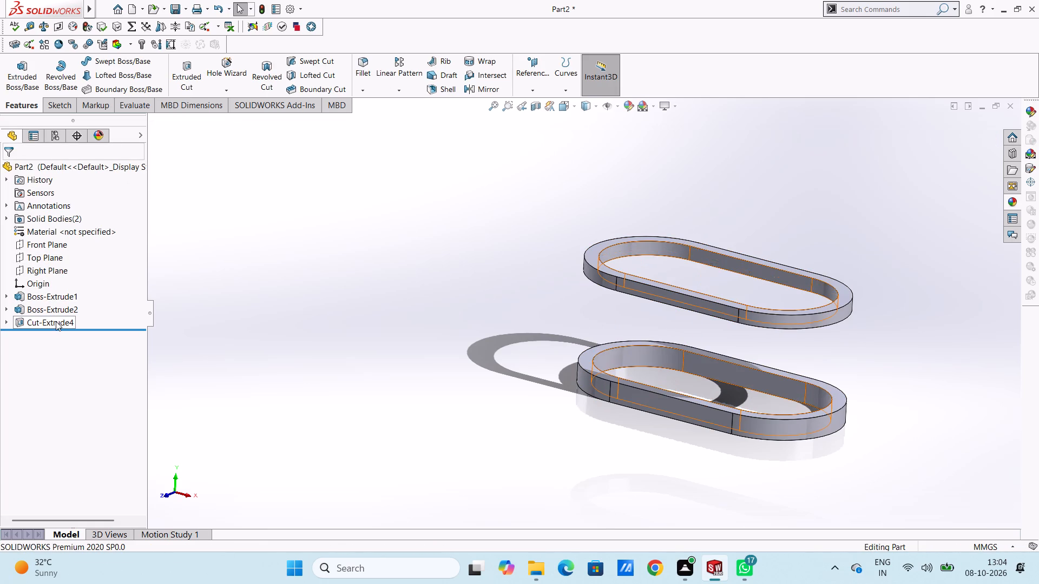
pyautogui.click(66, 289)
pyautogui.click(96, 212)
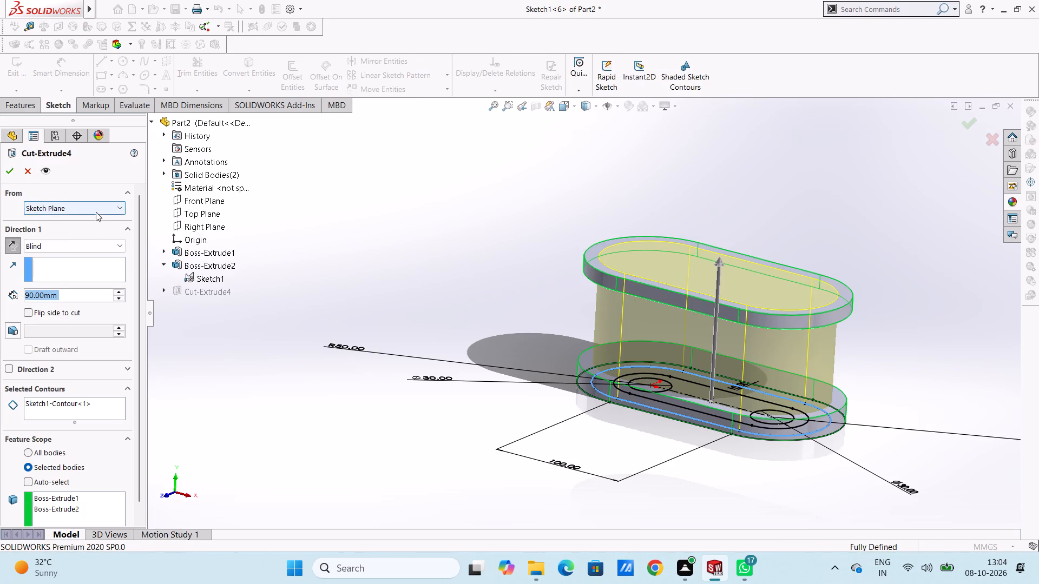
pyautogui.click(93, 229)
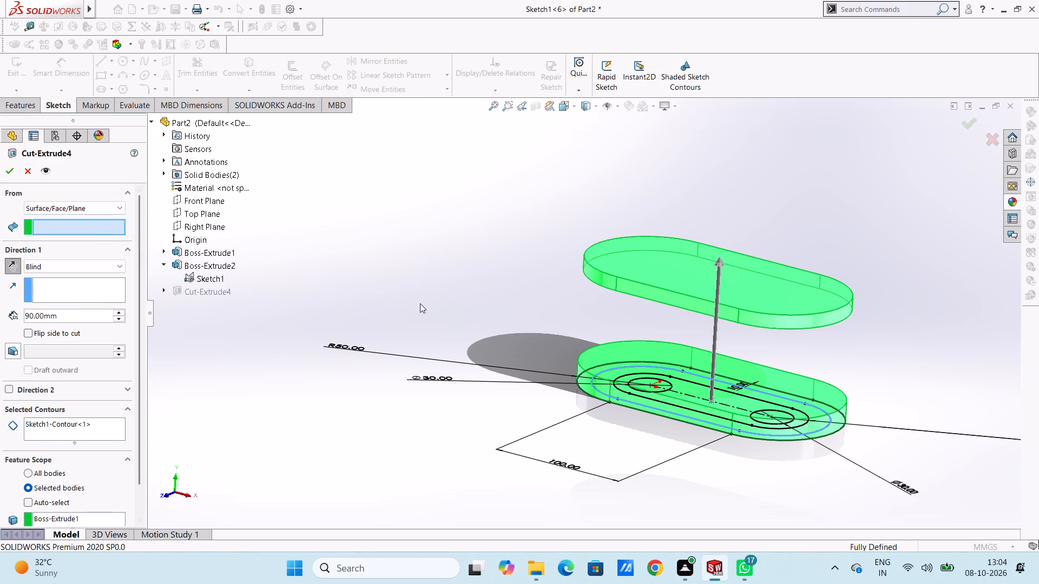
pyautogui.click(589, 349)
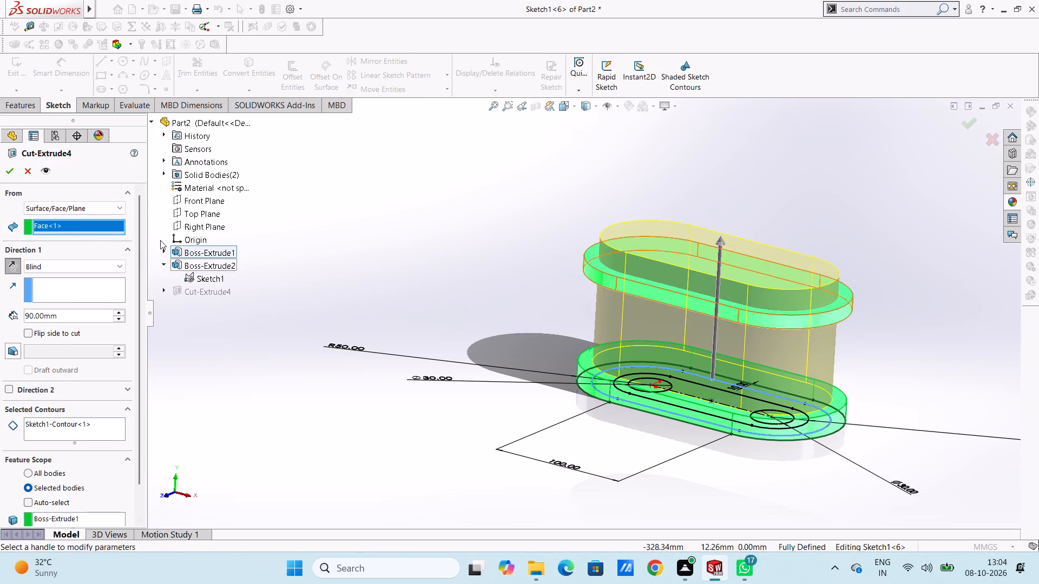
pyautogui.click(8, 172)
pyautogui.click(225, 258)
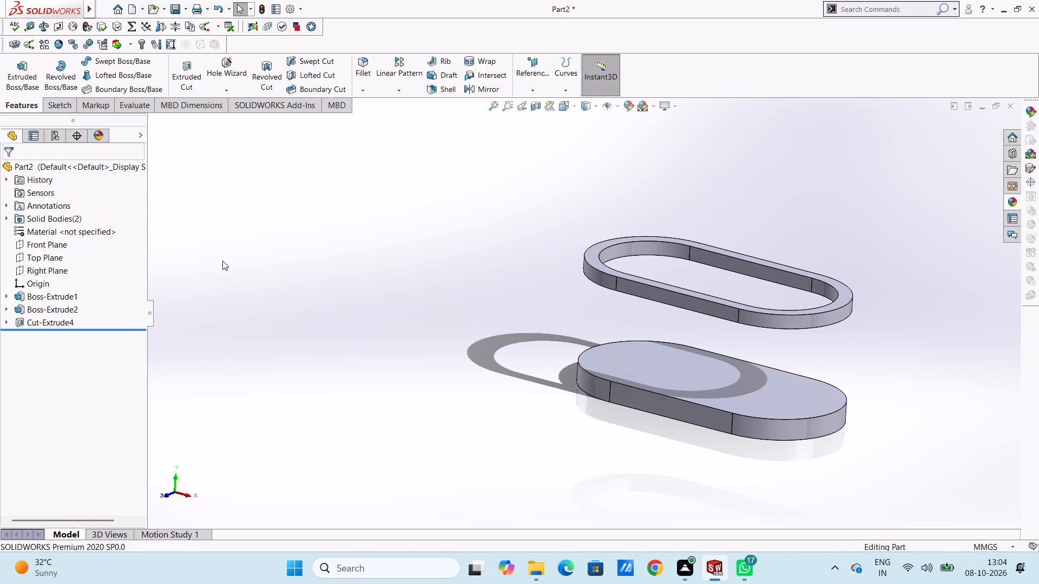
# Set up a boss extrude of Sketch1's innermost slot contour, starting from the underside face of the upper ring.
pyautogui.click(30, 81)
pyautogui.click(167, 286)
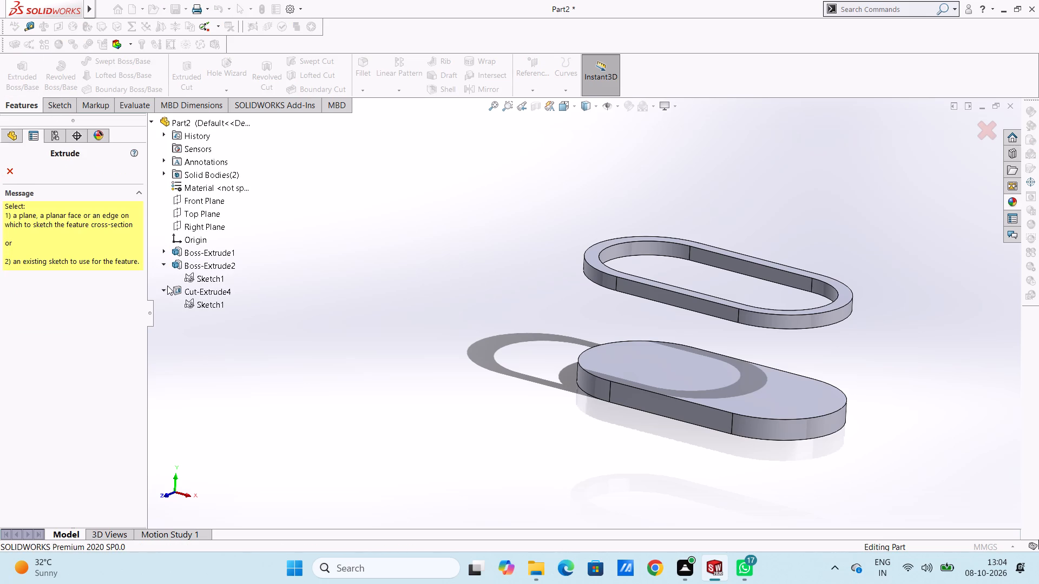
pyautogui.click(190, 279)
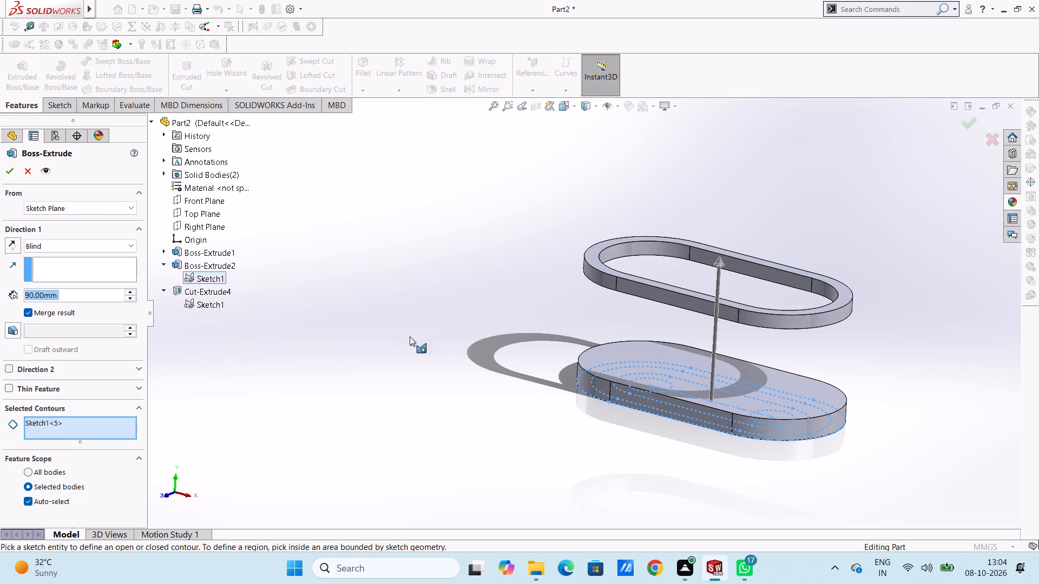
pyautogui.click(615, 384)
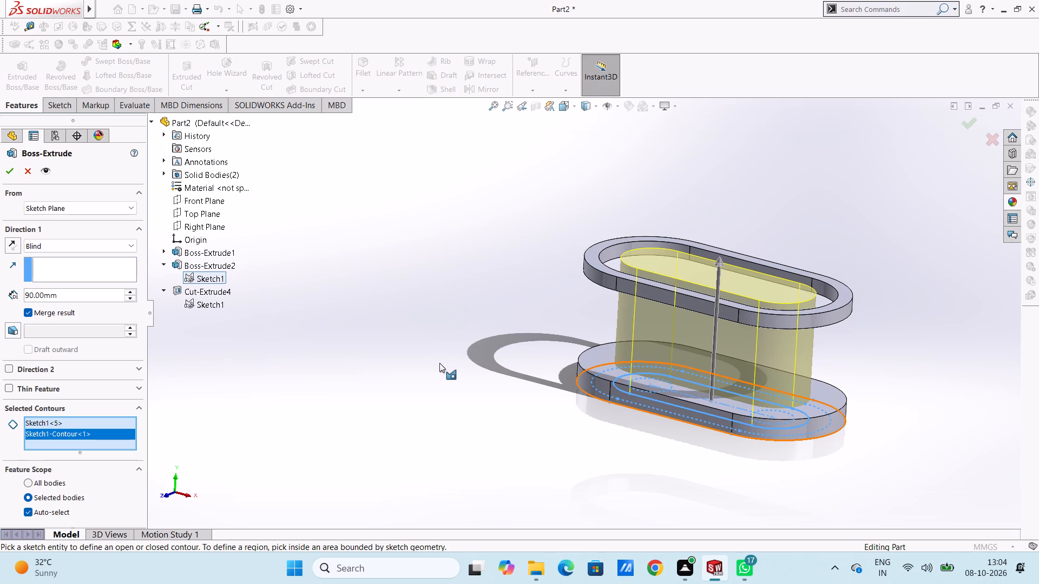
pyautogui.middleClick(472, 315)
pyautogui.scroll(1, 472, 315)
pyautogui.moveTo(455, 306); pyautogui.dragTo(466, 229, button='middle')
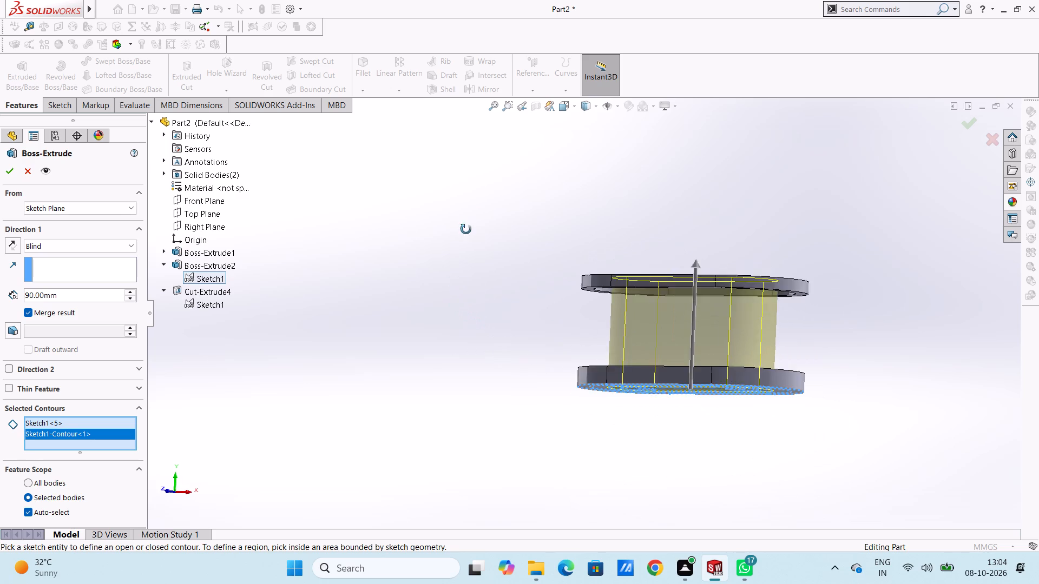
pyautogui.moveTo(466, 229); pyautogui.dragTo(483, 190, button='middle')
pyautogui.click(128, 209)
pyautogui.click(114, 227)
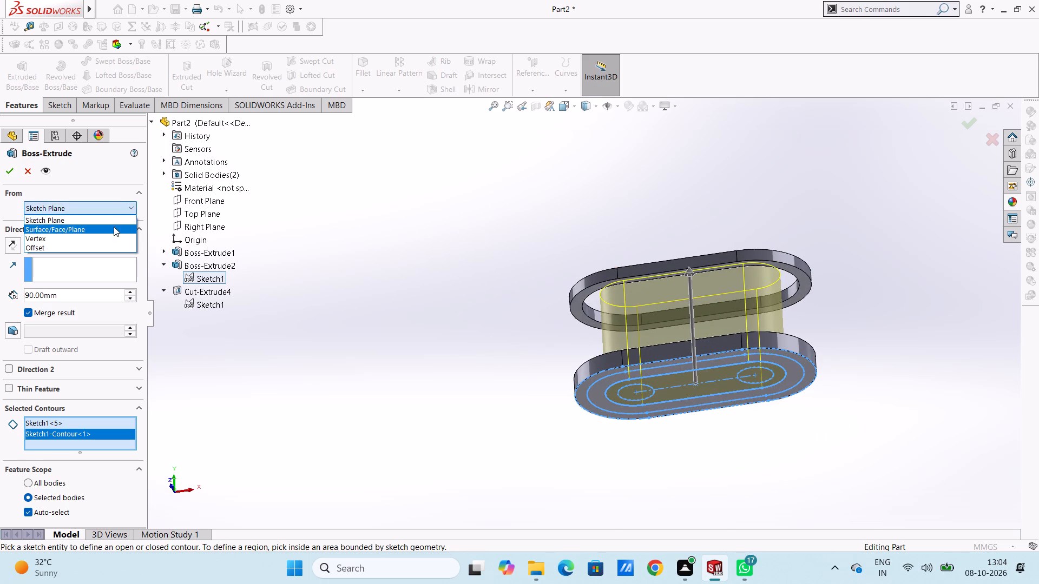
pyautogui.click(584, 290)
# Set the inner slot boss's depth to 10 mm and complete the extrusion.
pyautogui.moveTo(531, 267); pyautogui.dragTo(544, 347, button='middle')
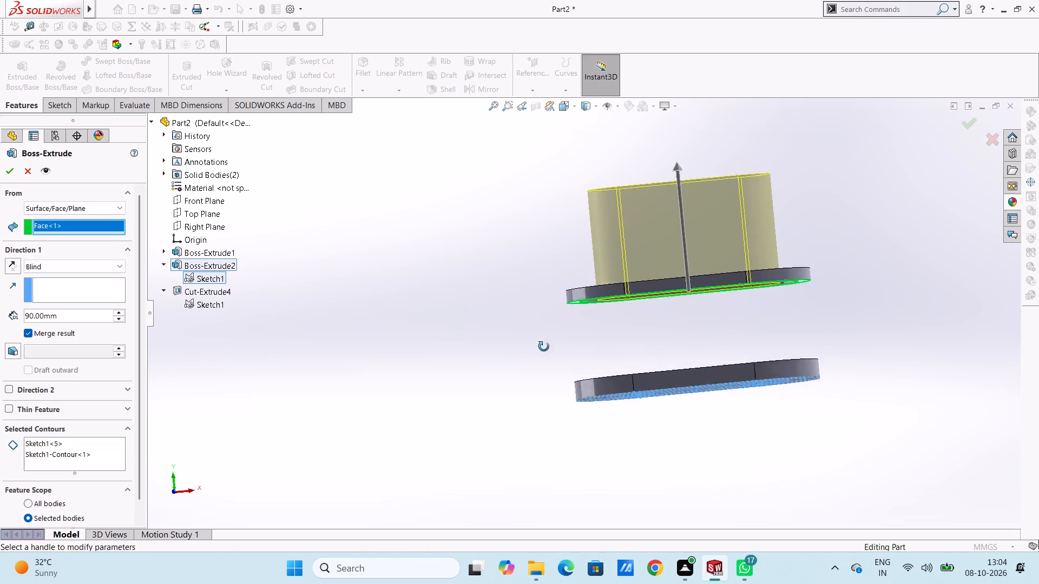
pyautogui.moveTo(544, 347); pyautogui.dragTo(538, 374, button='middle')
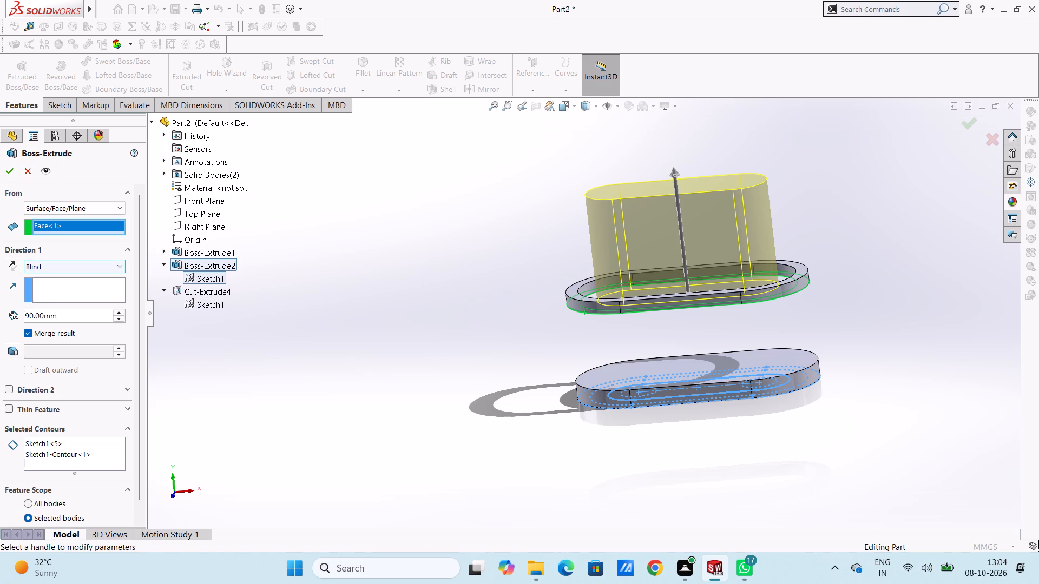
pyautogui.doubleClick(64, 314)
pyautogui.write('10')
pyautogui.press('Return')
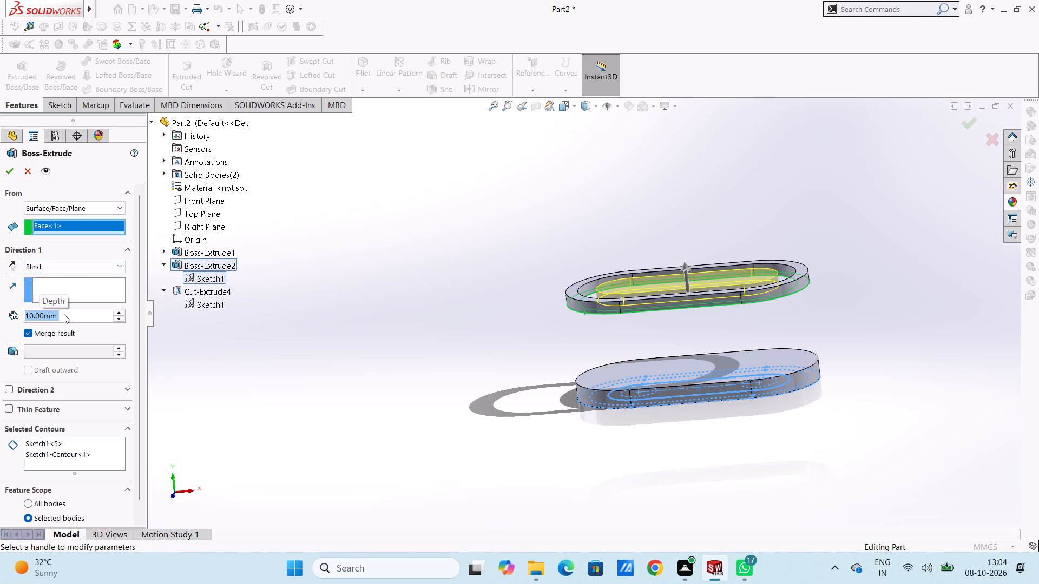
pyautogui.click(10, 172)
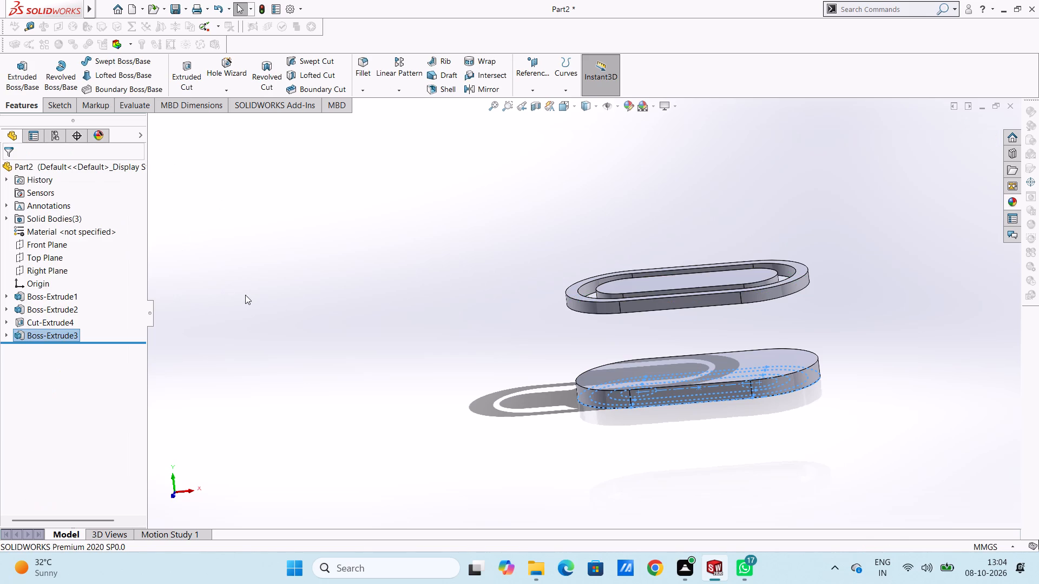
pyautogui.click(251, 298)
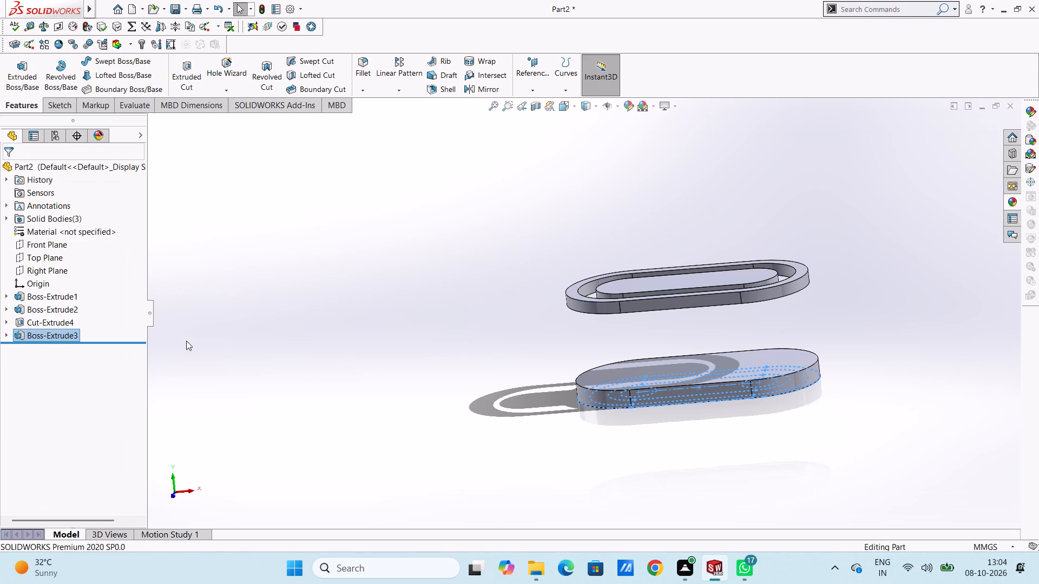
# Edit Boss-Extrude3 and add both 30 mm circles to its selected contours to form two holes in the inner plate.
pyautogui.rightClick(71, 332)
pyautogui.click(84, 300)
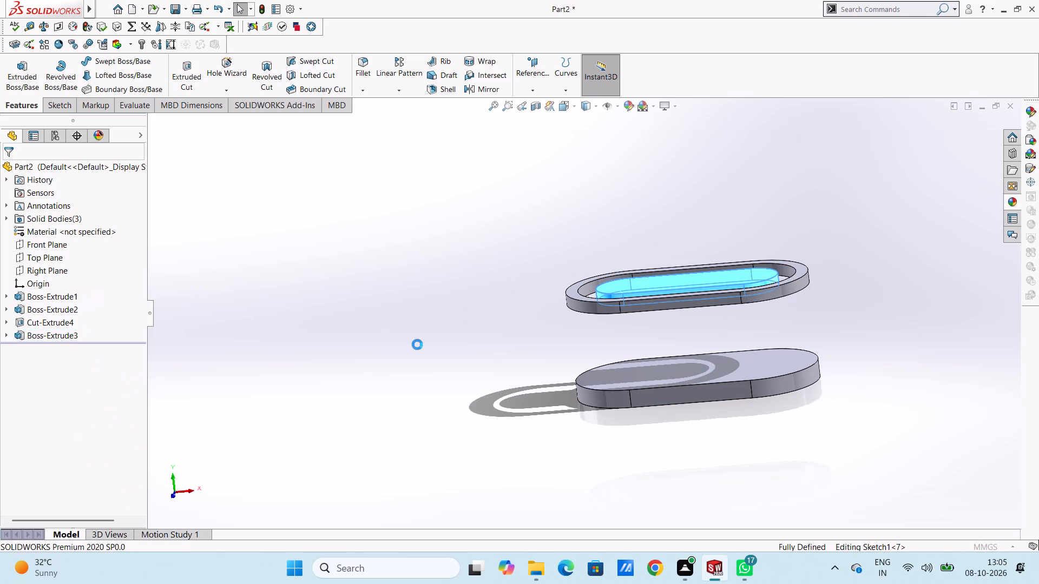
pyautogui.moveTo(780, 416); pyautogui.dragTo(757, 484, button='middle')
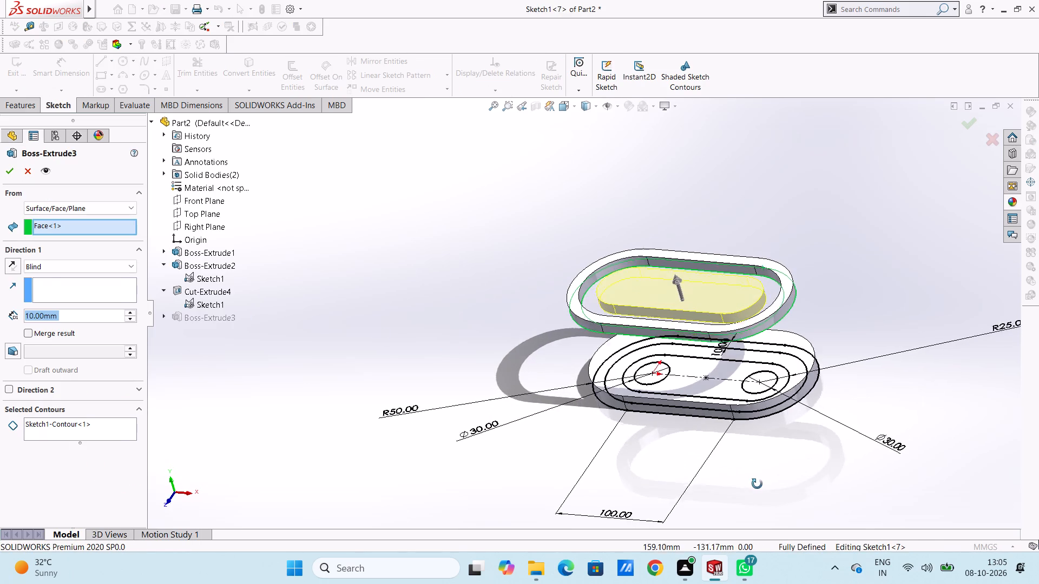
pyautogui.moveTo(757, 484); pyautogui.dragTo(757, 485, button='middle')
pyautogui.click(92, 440)
pyautogui.click(93, 436)
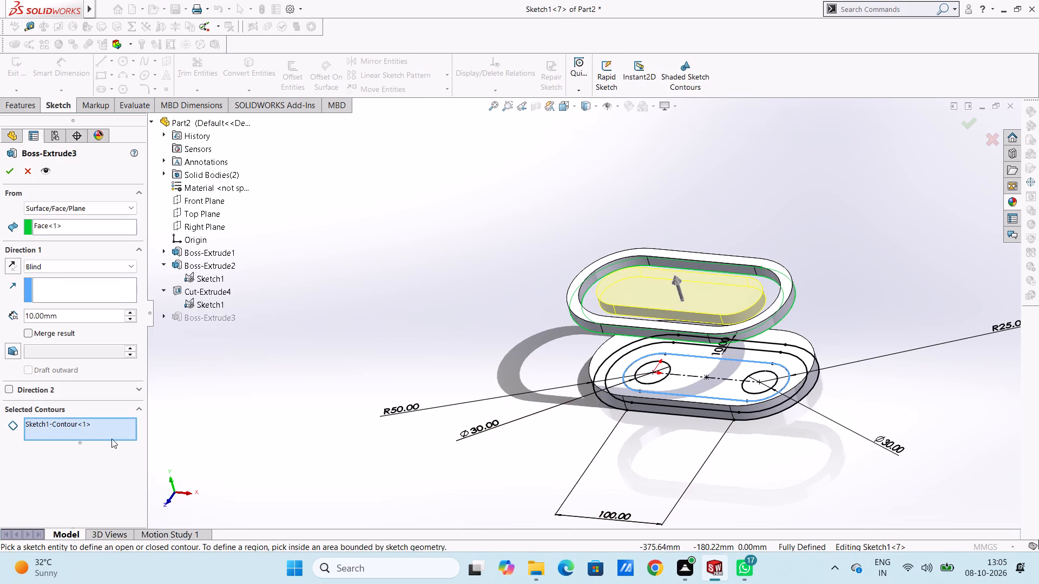
pyautogui.click(643, 383)
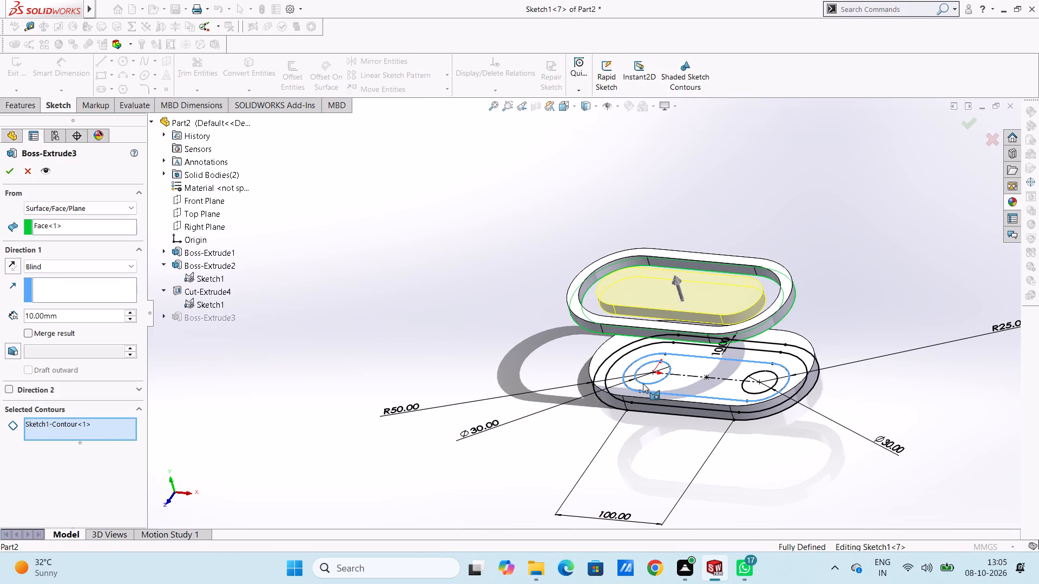
pyautogui.click(748, 390)
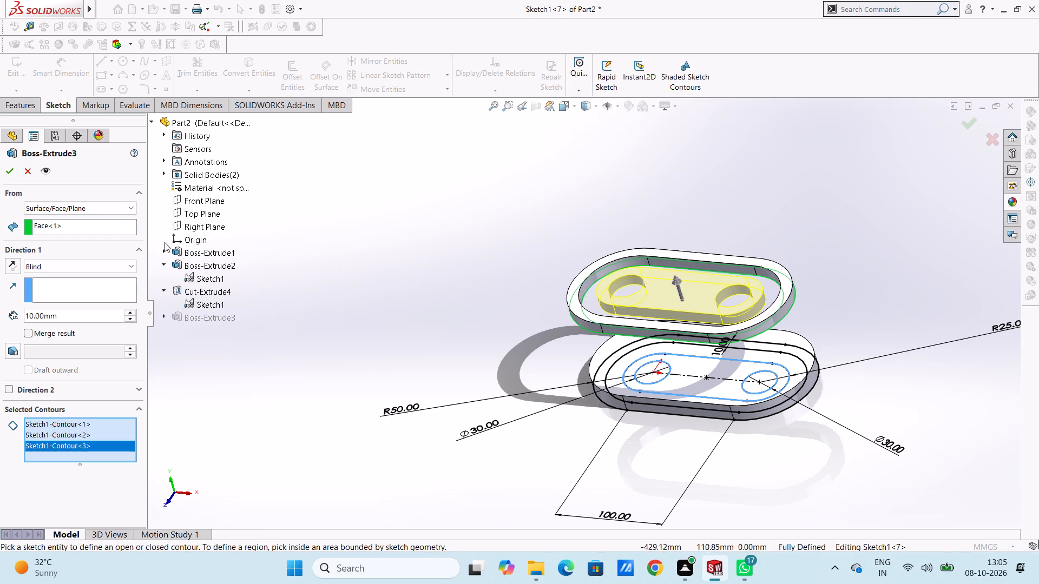
pyautogui.click(8, 174)
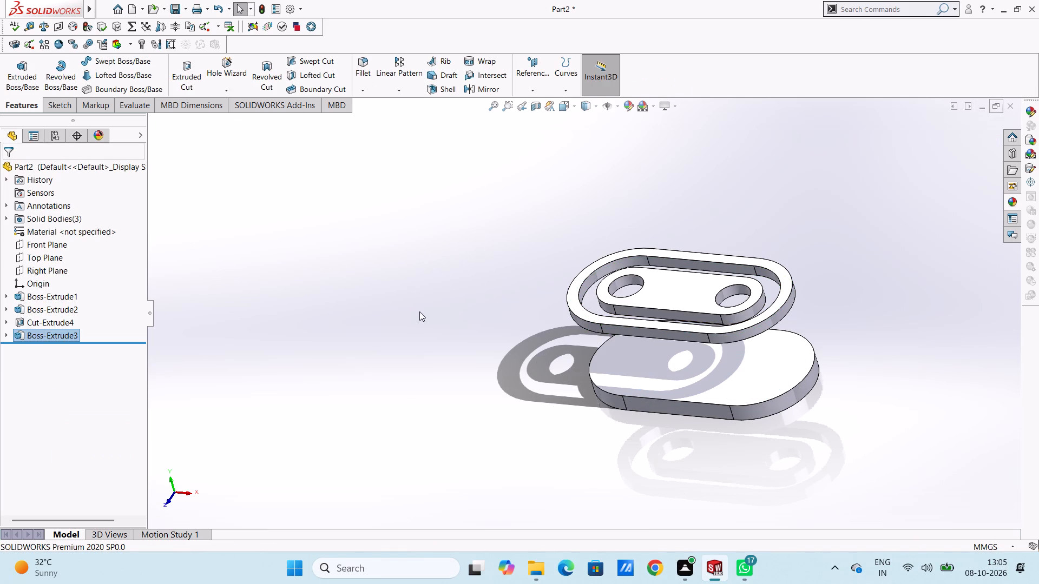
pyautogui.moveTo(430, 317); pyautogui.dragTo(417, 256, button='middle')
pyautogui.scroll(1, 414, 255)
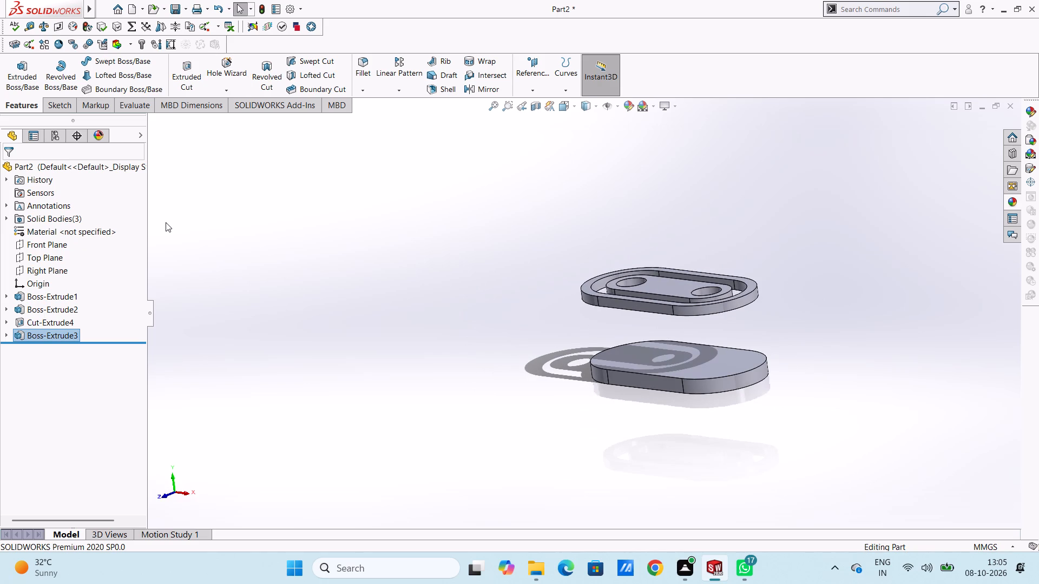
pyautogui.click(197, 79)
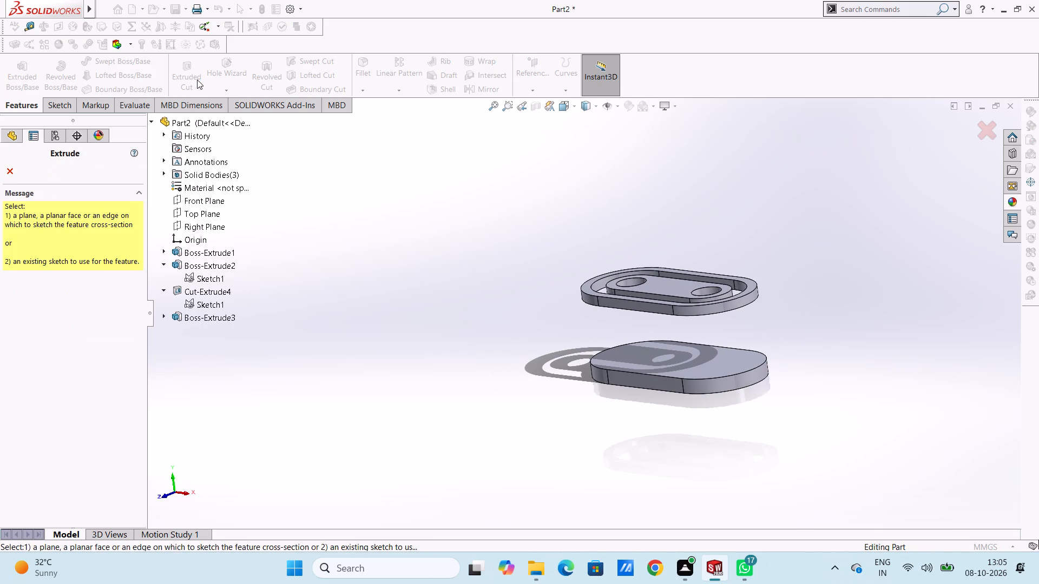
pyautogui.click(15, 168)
# Edit Boss-Extrude1 and add both 30 mm circles to its selected contours to form two through holes in the slot base.
pyautogui.rightClick(53, 295)
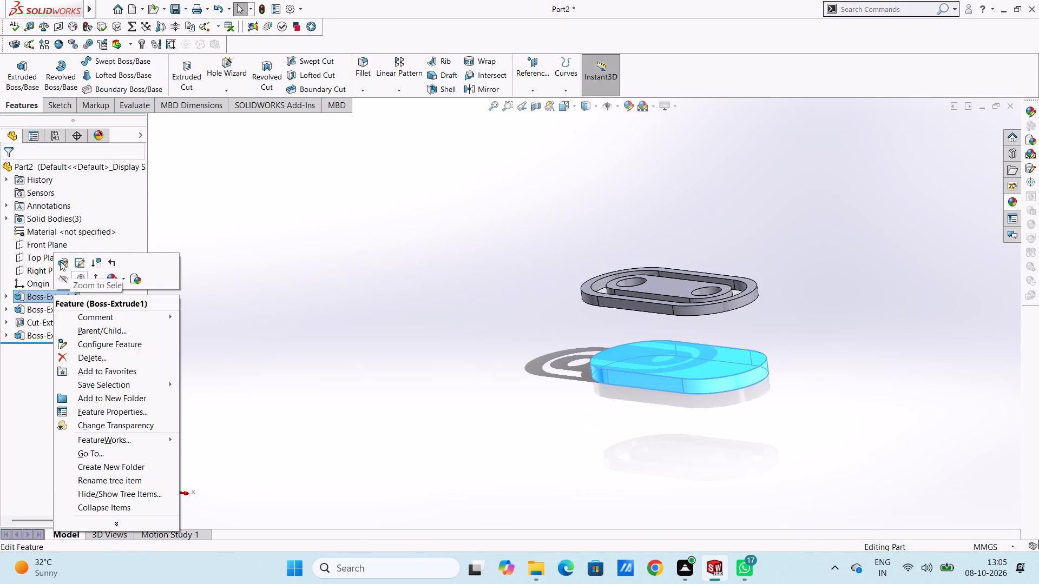
pyautogui.click(60, 261)
pyautogui.moveTo(610, 304); pyautogui.dragTo(612, 321, button='middle')
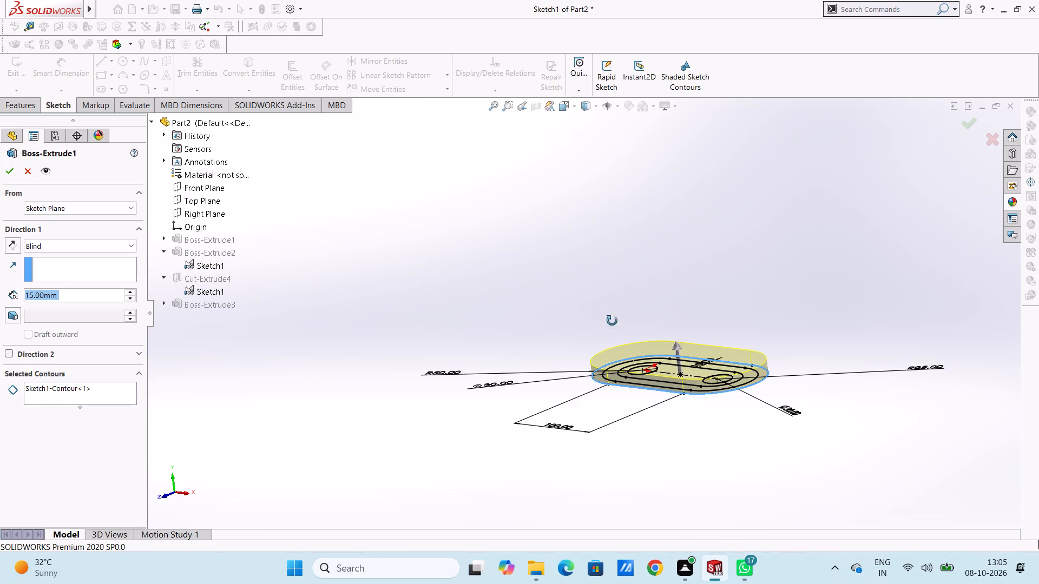
pyautogui.moveTo(612, 321); pyautogui.dragTo(615, 359, button='middle')
pyautogui.moveTo(642, 367); pyautogui.dragTo(648, 367)
pyautogui.click(708, 395)
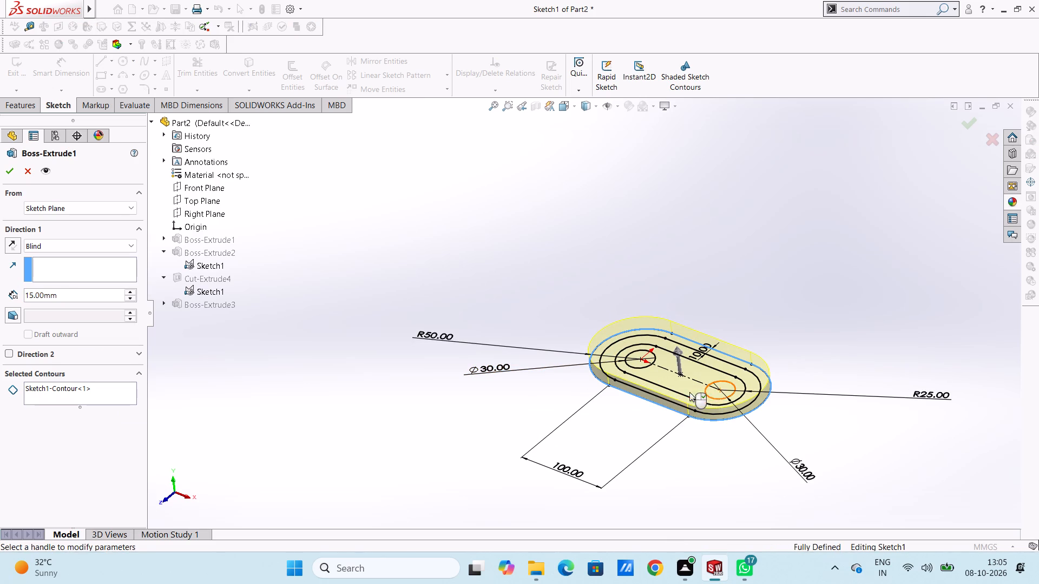
pyautogui.click(127, 403)
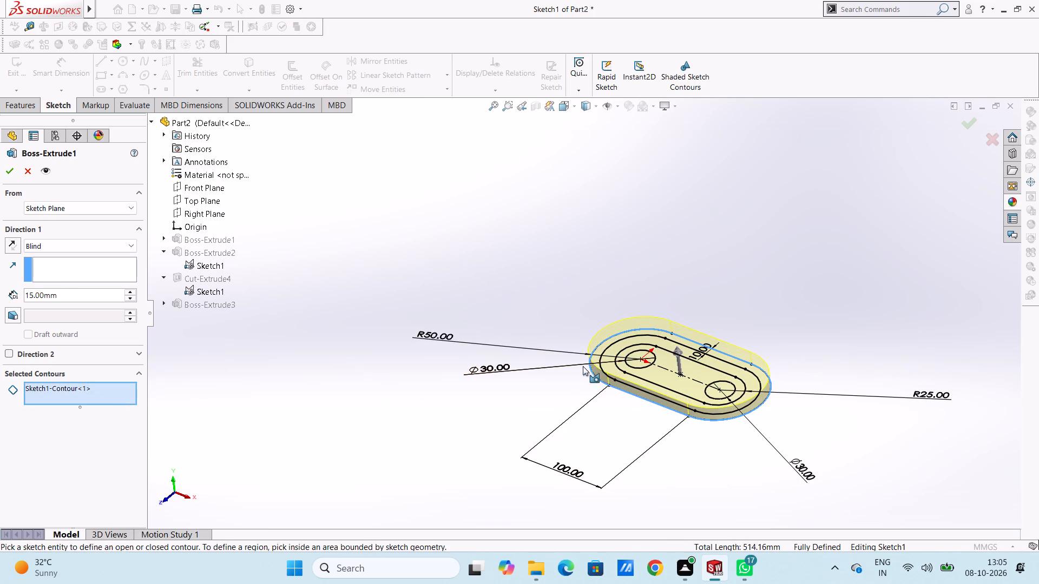
pyautogui.moveTo(630, 365); pyautogui.dragTo(635, 363)
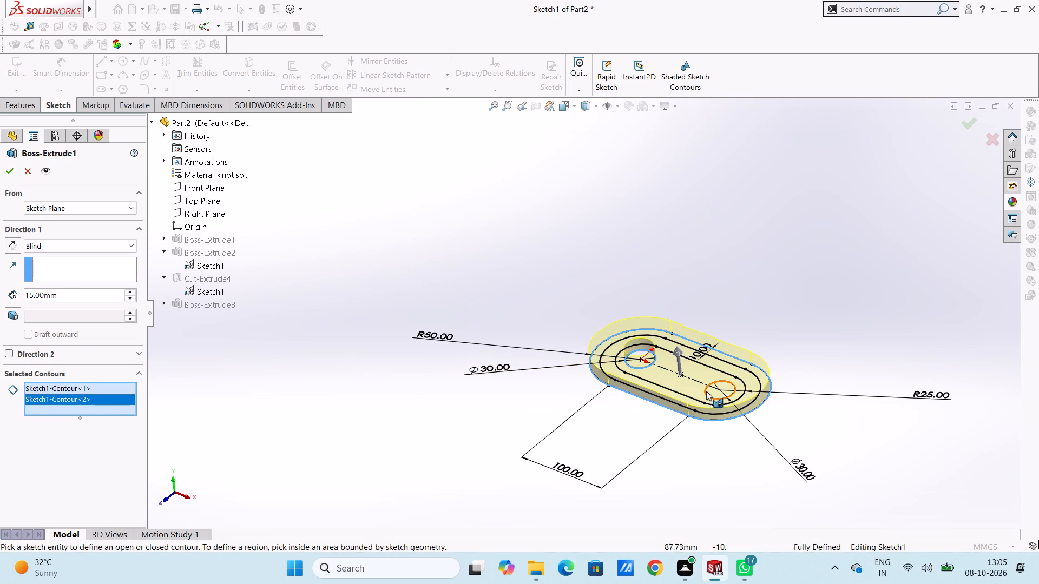
pyautogui.moveTo(707, 391); pyautogui.dragTo(701, 387)
pyautogui.click(14, 172)
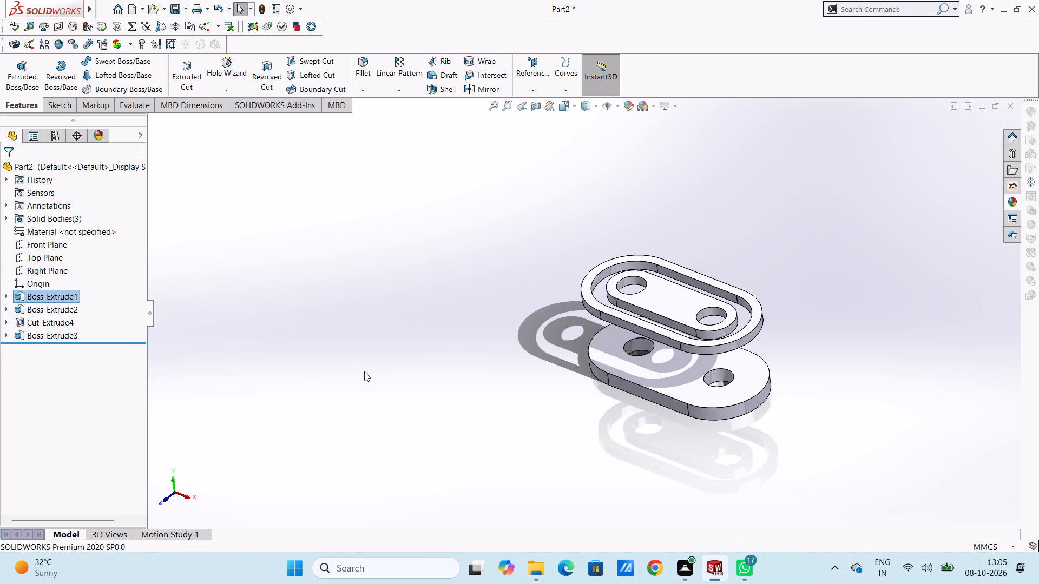
pyautogui.click(407, 311)
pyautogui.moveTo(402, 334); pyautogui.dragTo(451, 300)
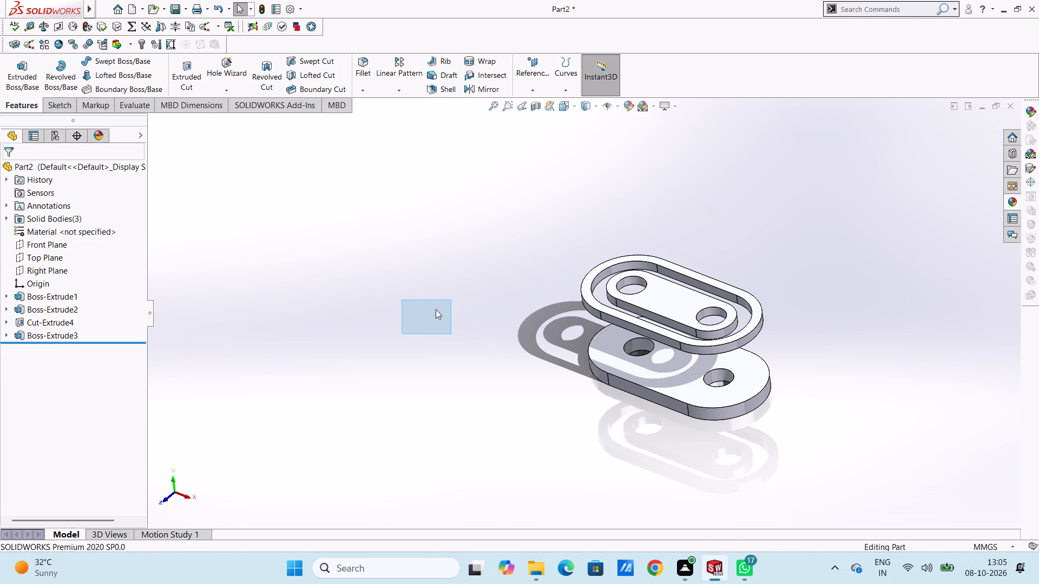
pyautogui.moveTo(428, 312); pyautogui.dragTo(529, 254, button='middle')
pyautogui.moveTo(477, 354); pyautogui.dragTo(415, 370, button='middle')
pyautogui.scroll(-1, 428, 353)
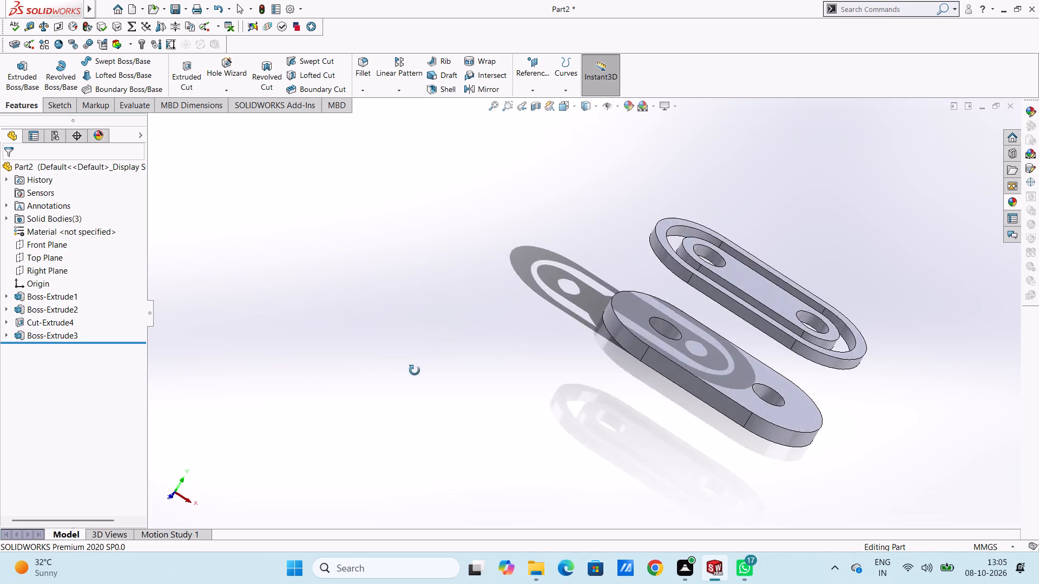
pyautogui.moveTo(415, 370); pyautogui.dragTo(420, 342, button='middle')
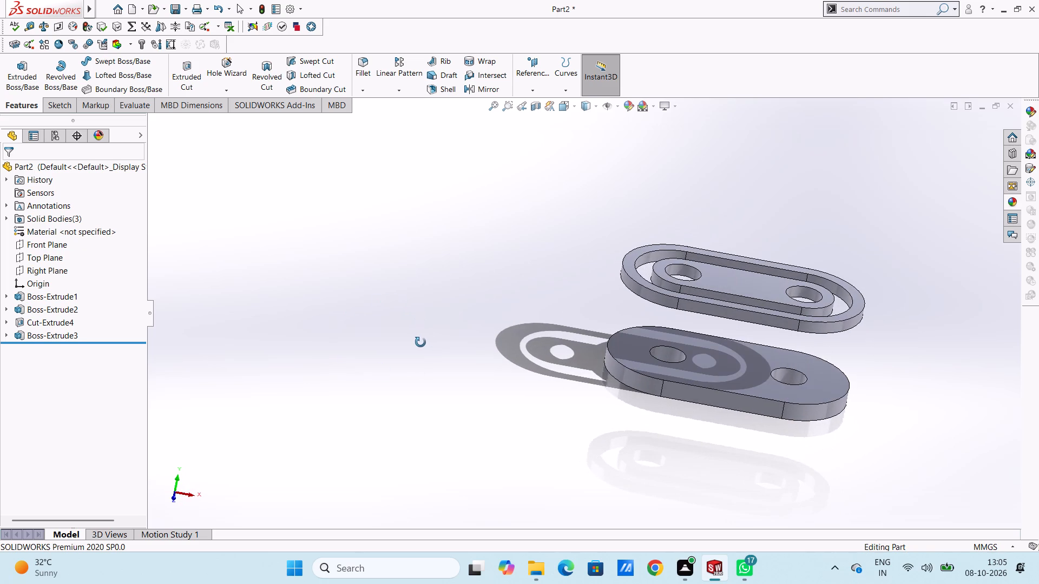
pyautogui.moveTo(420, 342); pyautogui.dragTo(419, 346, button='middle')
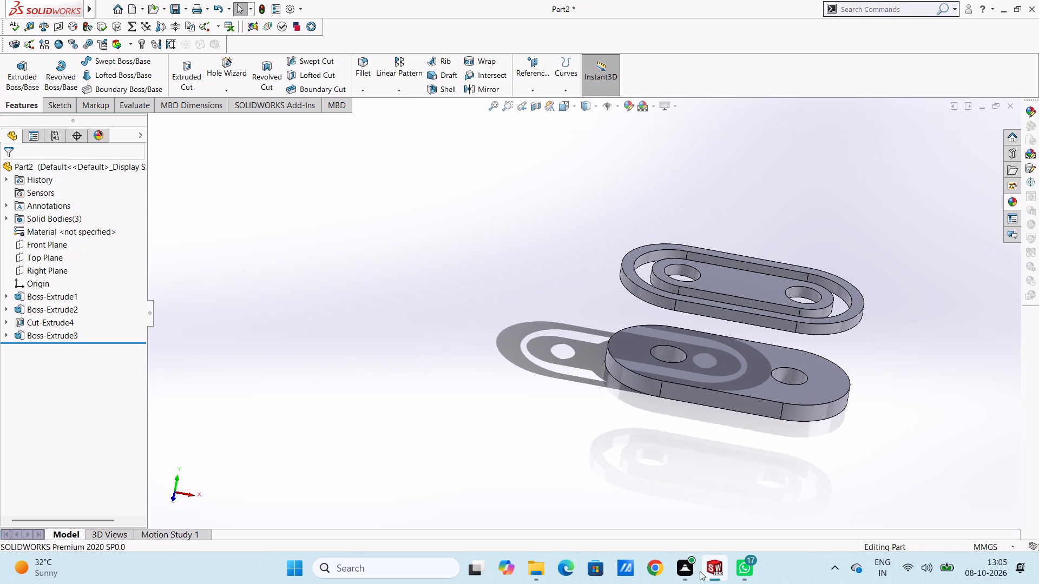
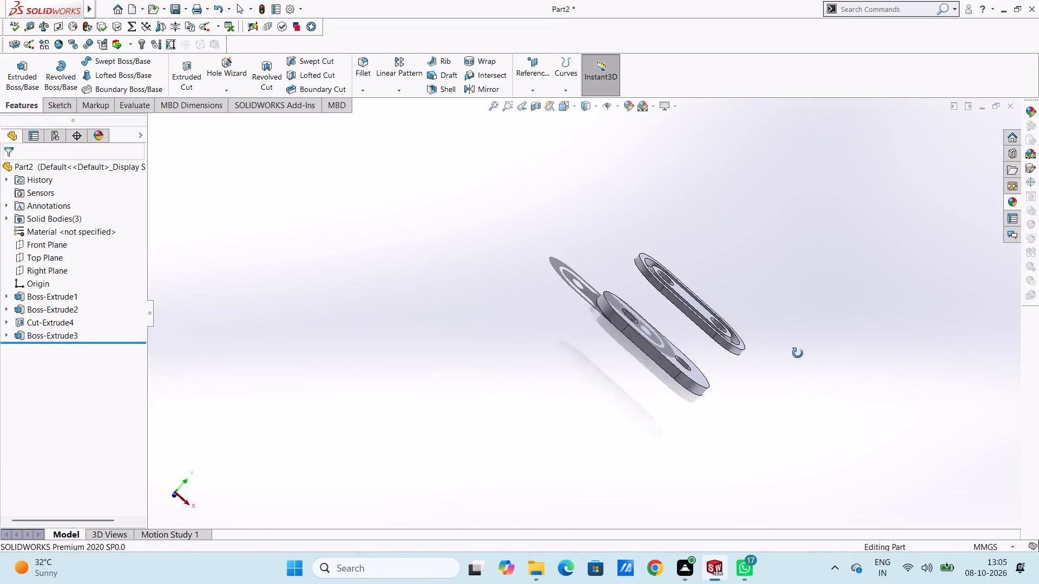
# Examine the slot base, upper ring and inner plate with their holes from several angles.
pyautogui.moveTo(798, 353); pyautogui.dragTo(774, 414, button='middle')
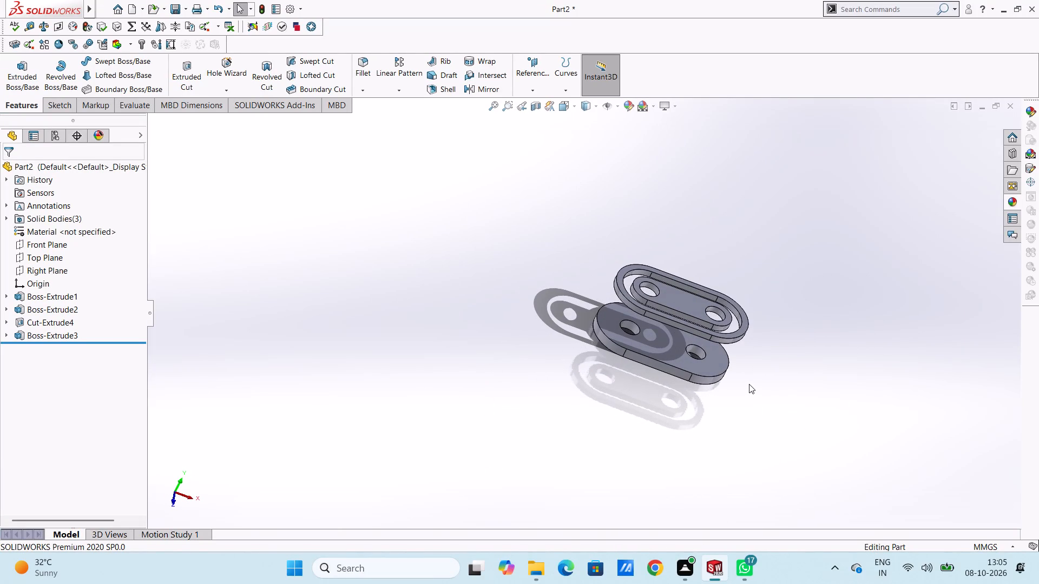
pyautogui.moveTo(785, 373); pyautogui.dragTo(755, 333, button='middle')
pyautogui.scroll(1, 801, 335)
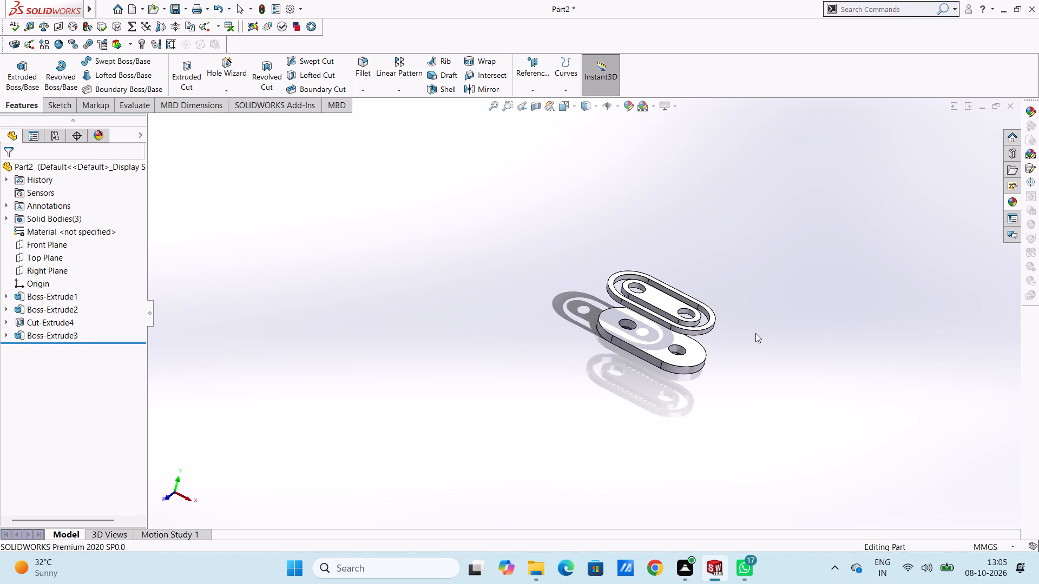
pyautogui.scroll(-5, 752, 328)
pyautogui.scroll(2, 675, 351)
pyautogui.moveTo(663, 356); pyautogui.dragTo(694, 426, button='middle')
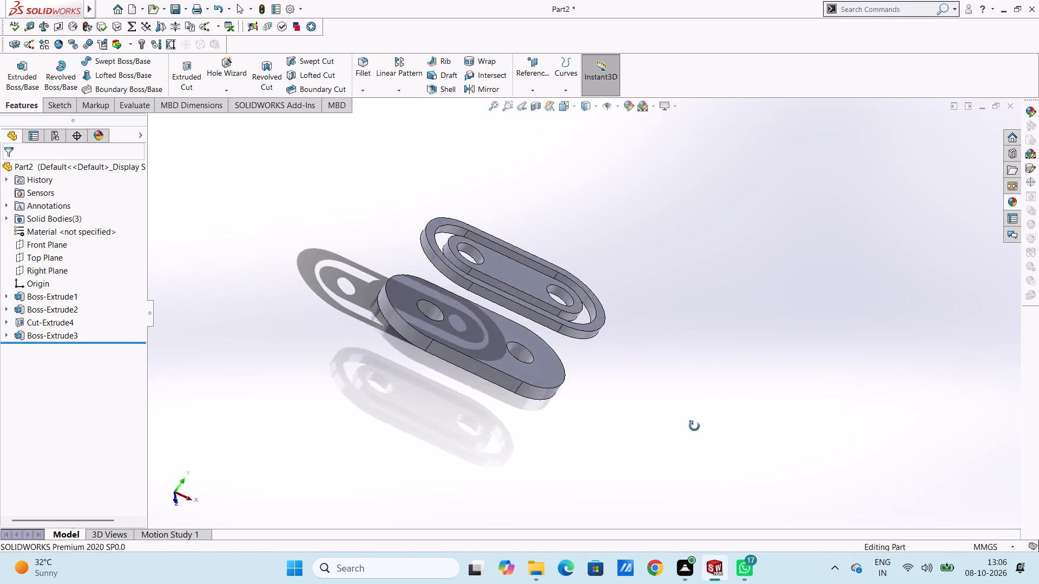
pyautogui.moveTo(694, 426); pyautogui.dragTo(660, 459, button='middle')
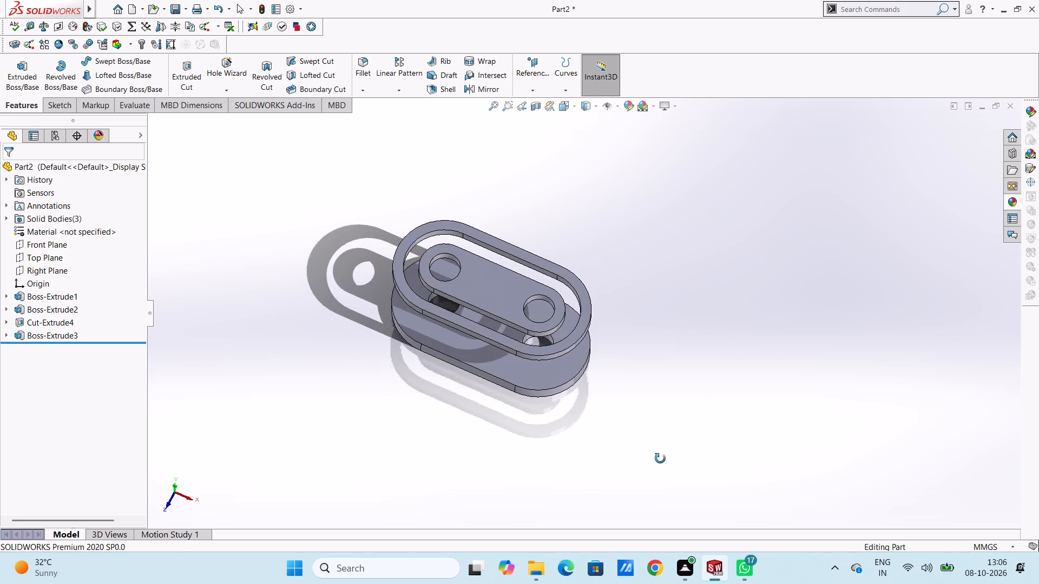
pyautogui.moveTo(660, 459); pyautogui.dragTo(669, 410, button='middle')
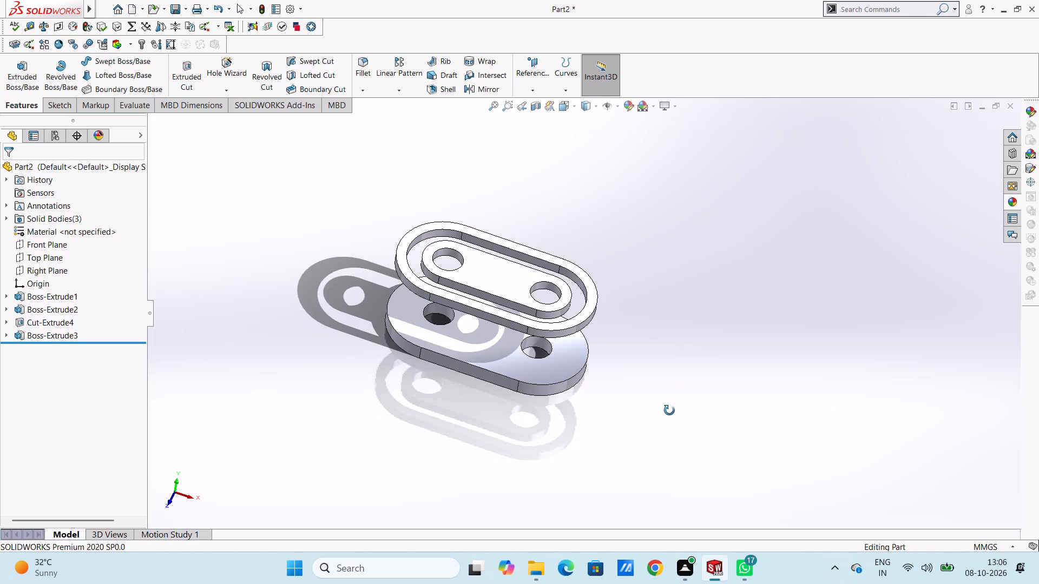
pyautogui.moveTo(669, 410); pyautogui.dragTo(672, 400, button='middle')
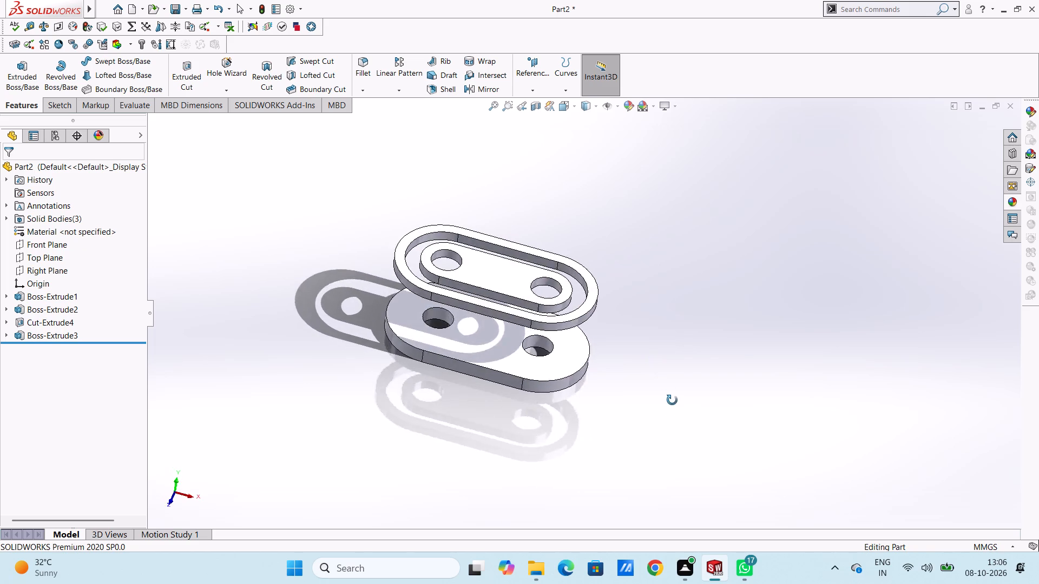
pyautogui.moveTo(672, 400); pyautogui.dragTo(684, 362, button='middle')
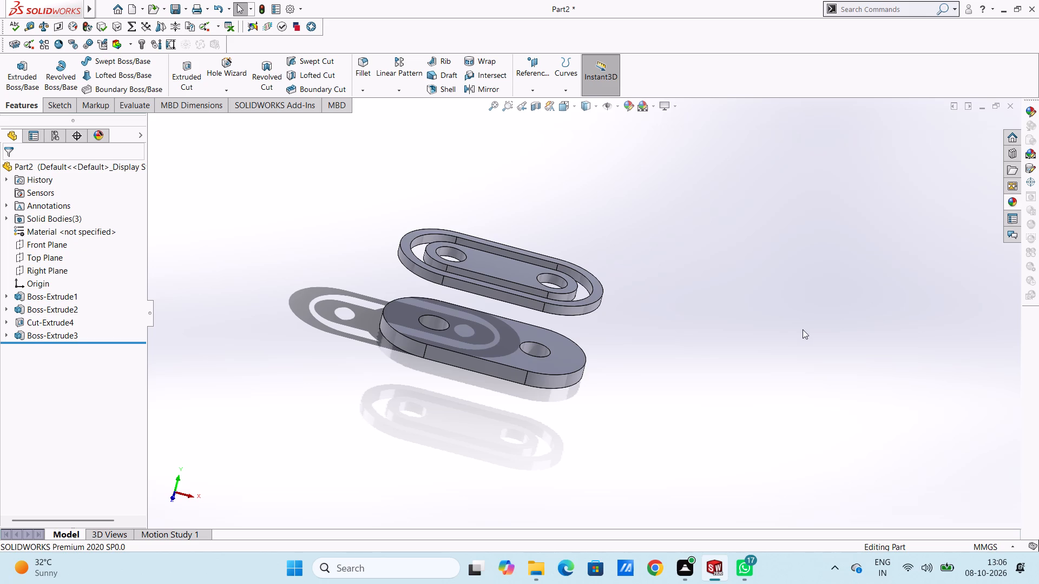
pyautogui.scroll(-1, 768, 344)
pyautogui.moveTo(760, 376); pyautogui.dragTo(742, 357, button='middle')
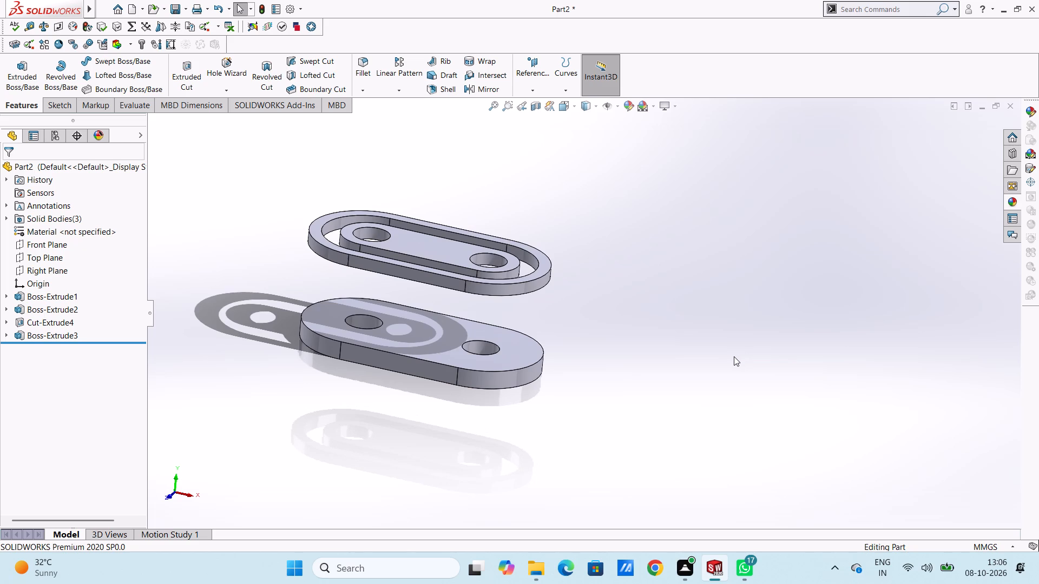
# Start a sketch on the slot base's flat front side face and draw a 25 mm by 15 mm rectangle at the end away from the origin.
pyautogui.hotkey('ctrl', '1')
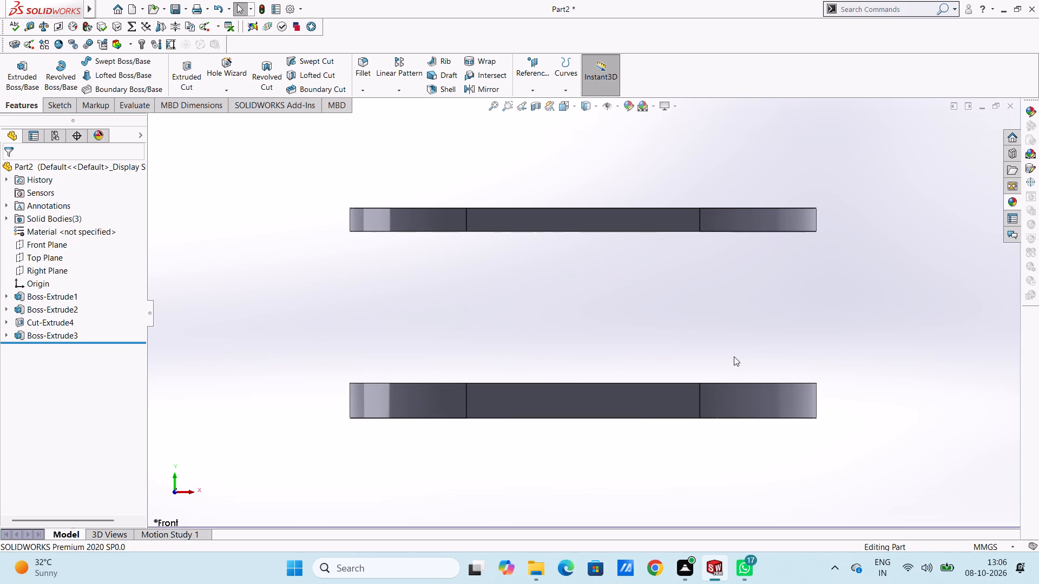
pyautogui.hotkey('ctrl', '7')
pyautogui.hotkey('ctrl', '1')
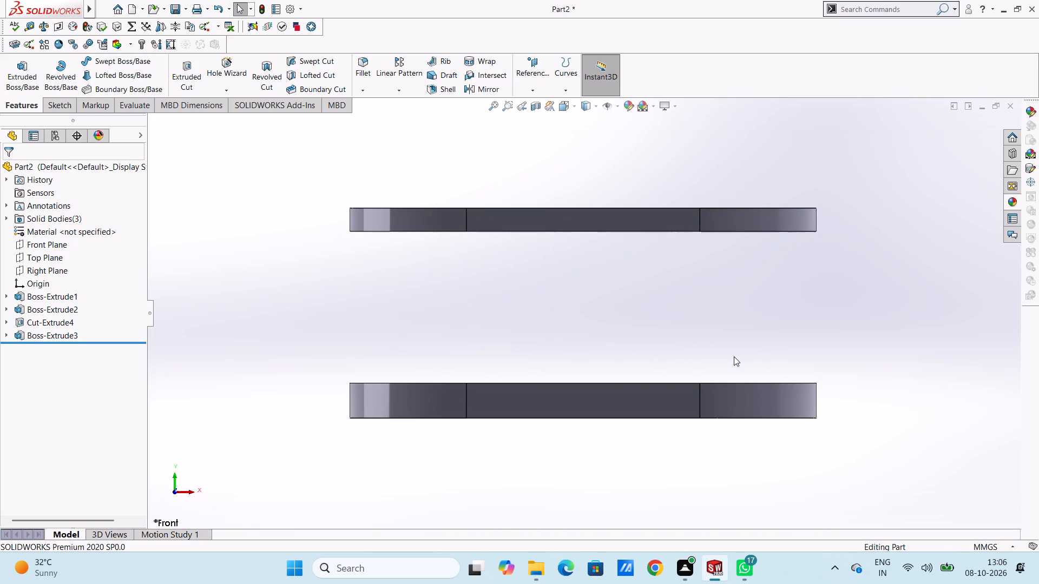
pyautogui.scroll(3, 734, 356)
pyautogui.click(628, 381)
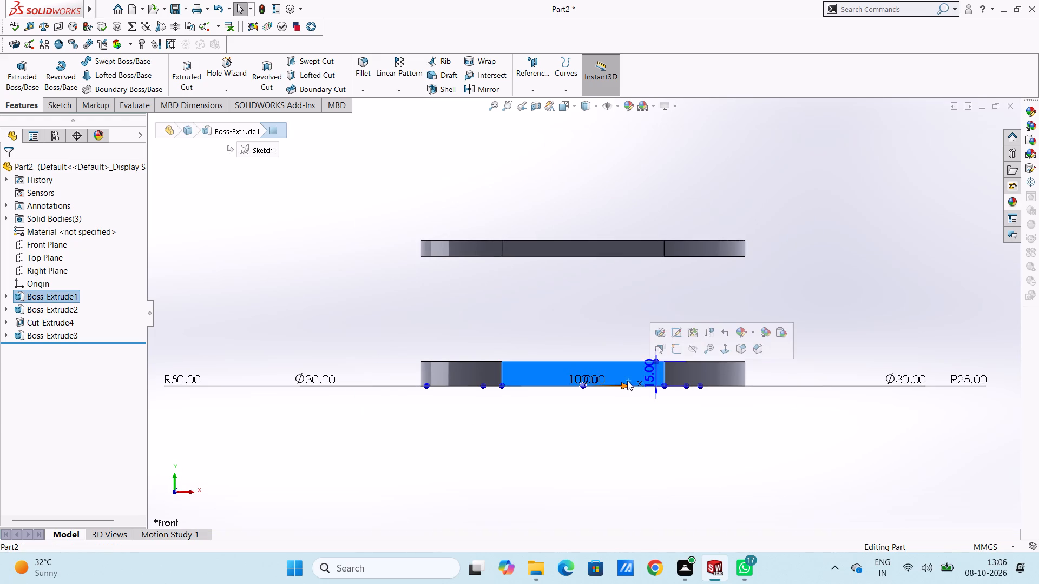
pyautogui.click(673, 354)
pyautogui.click(440, 316)
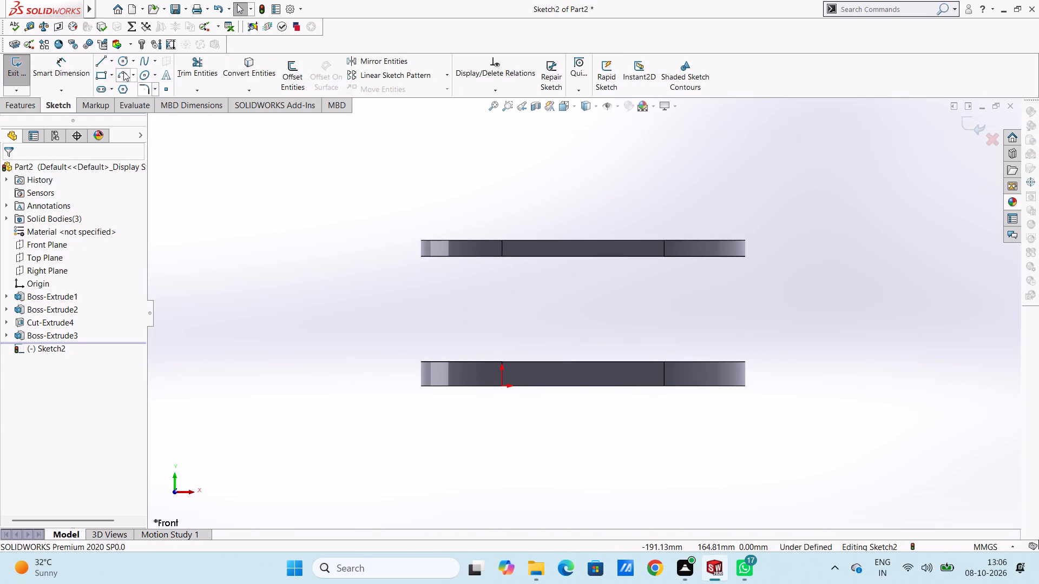
pyautogui.click(97, 62)
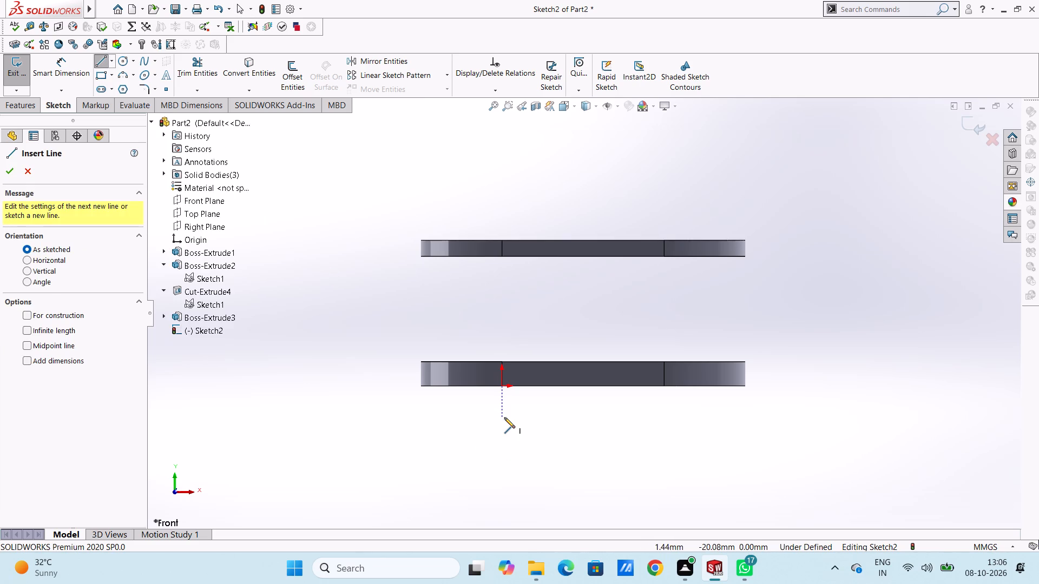
pyautogui.click(664, 384)
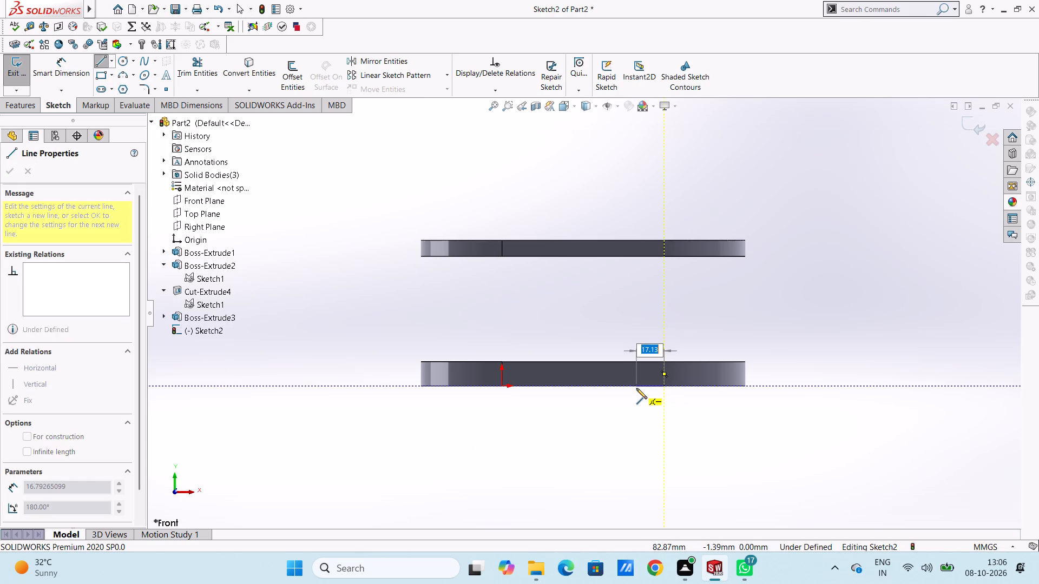
pyautogui.write('25')
pyautogui.press('Return')
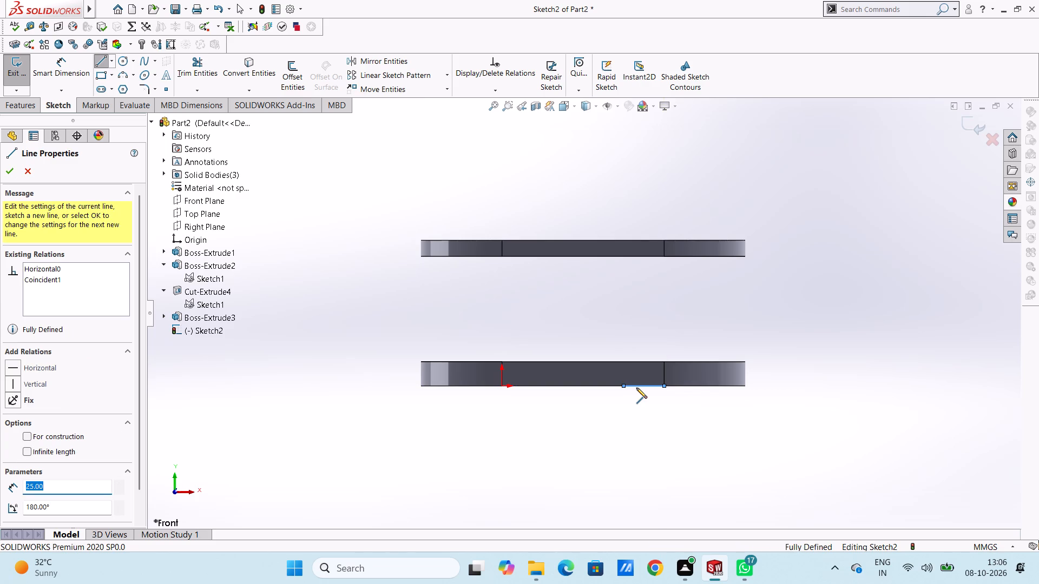
pyautogui.click(623, 362)
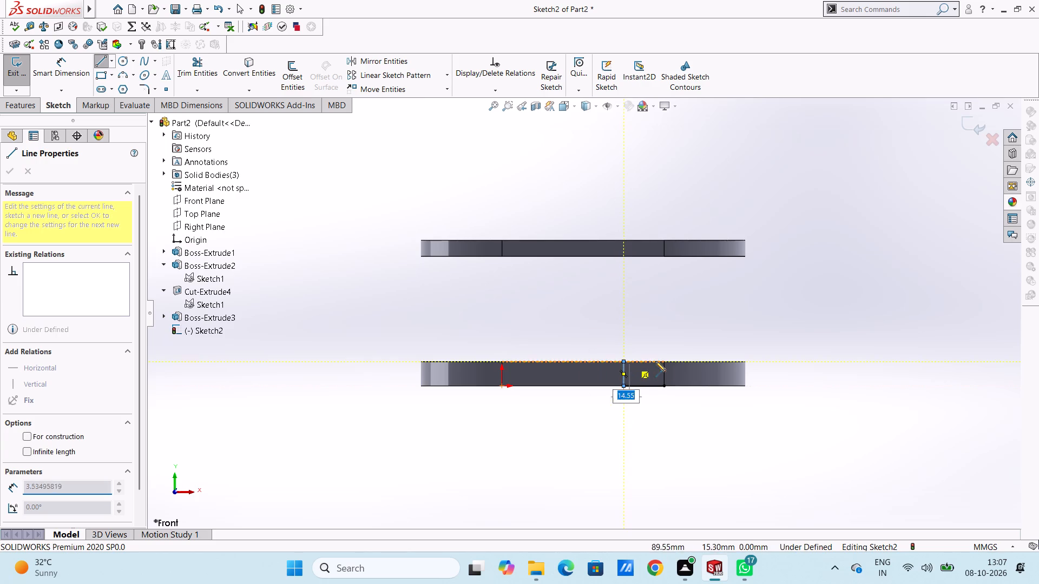
pyautogui.click(664, 361)
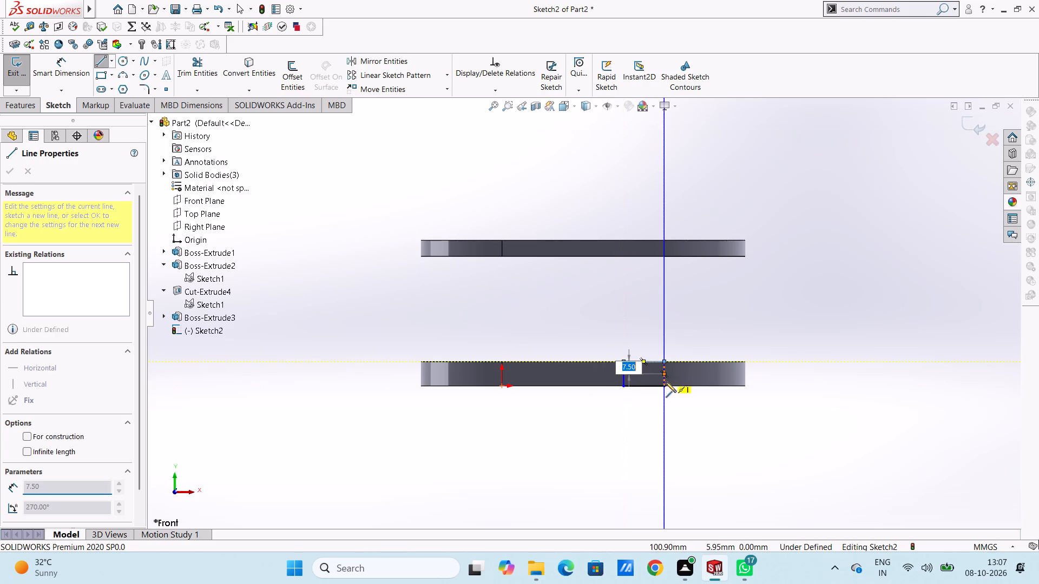
pyautogui.click(666, 387)
pyautogui.press('Escape')
pyautogui.press('Escape')
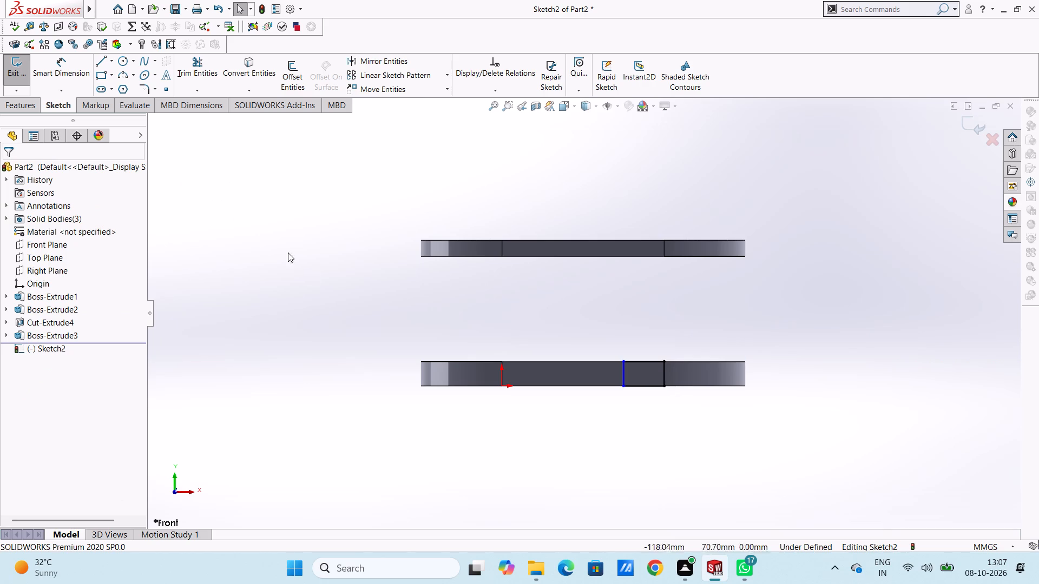
# Draw a diagonal from the rectangle's upper inner corner to the ring face's lower corner above the origin, continue up its edge, and add a 25 mm horizontal top line.
pyautogui.click(102, 62)
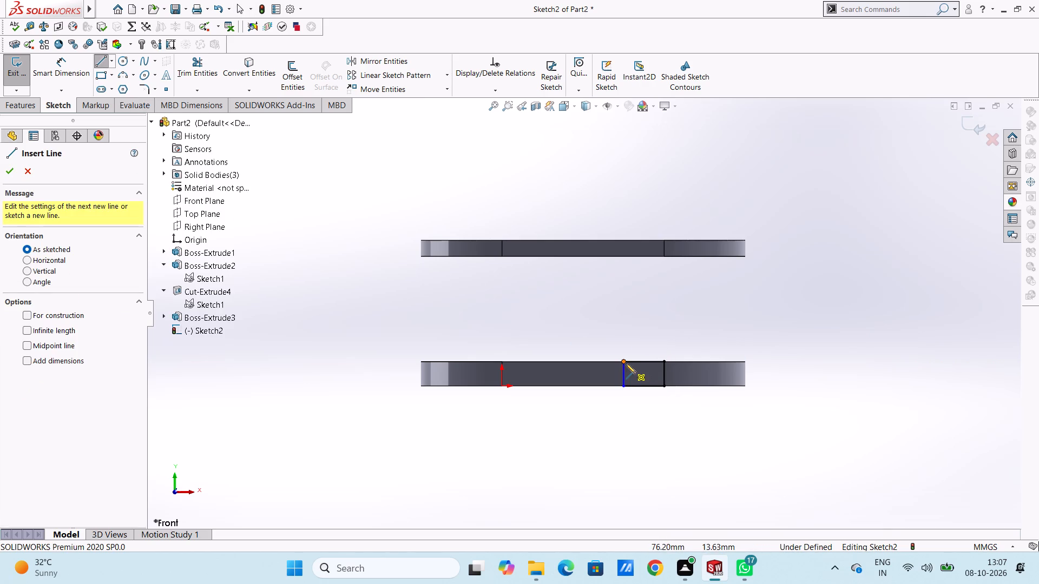
pyautogui.moveTo(626, 363); pyautogui.dragTo(620, 357)
pyautogui.click(504, 256)
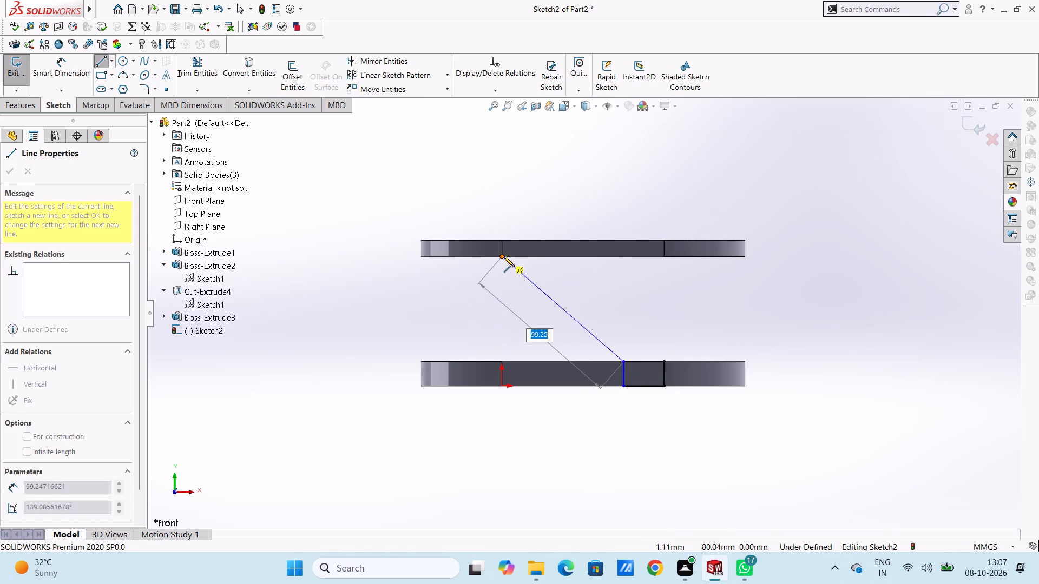
pyautogui.click(504, 240)
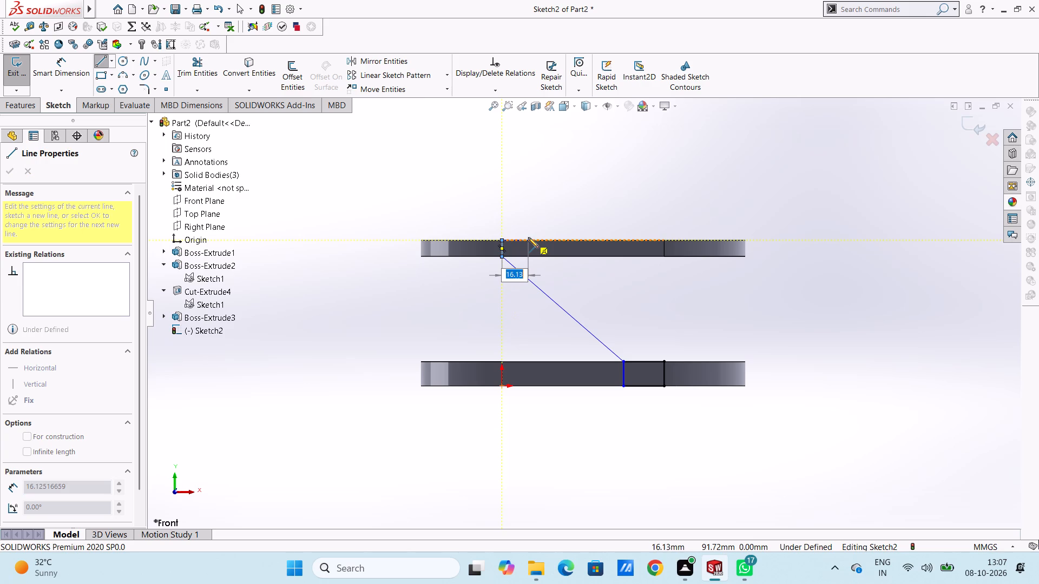
pyautogui.write('25')
pyautogui.press('Return')
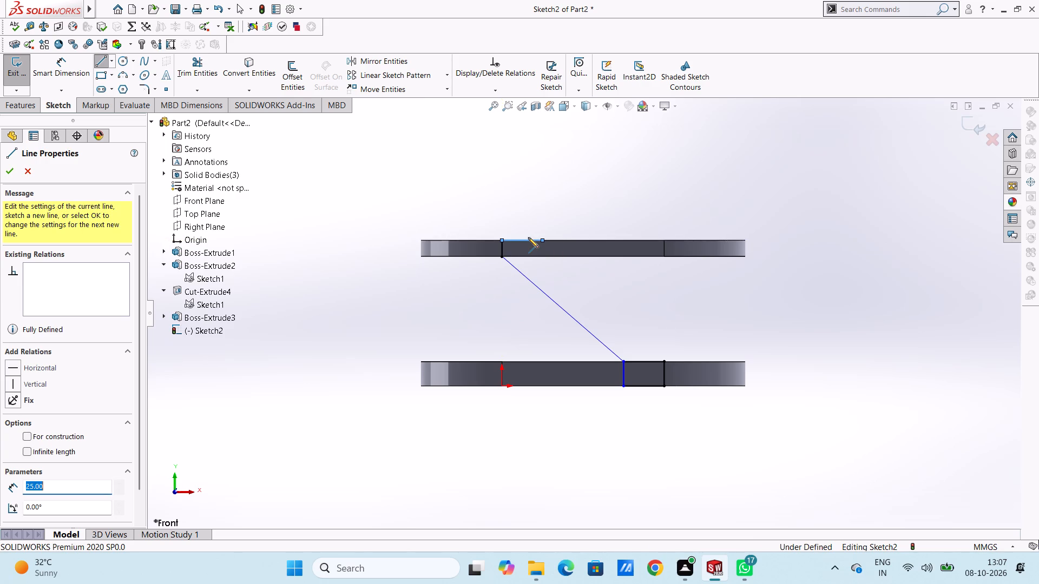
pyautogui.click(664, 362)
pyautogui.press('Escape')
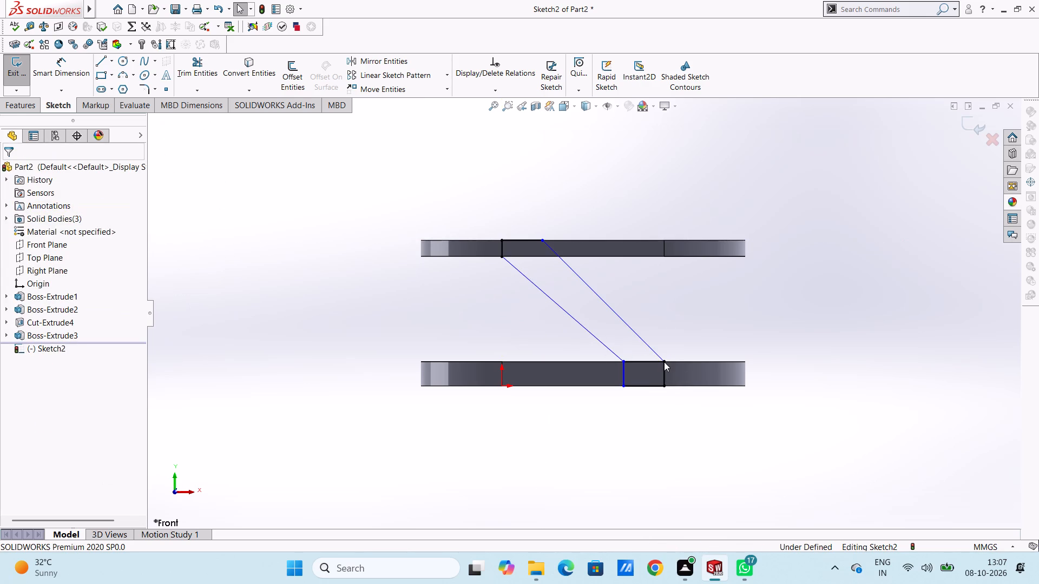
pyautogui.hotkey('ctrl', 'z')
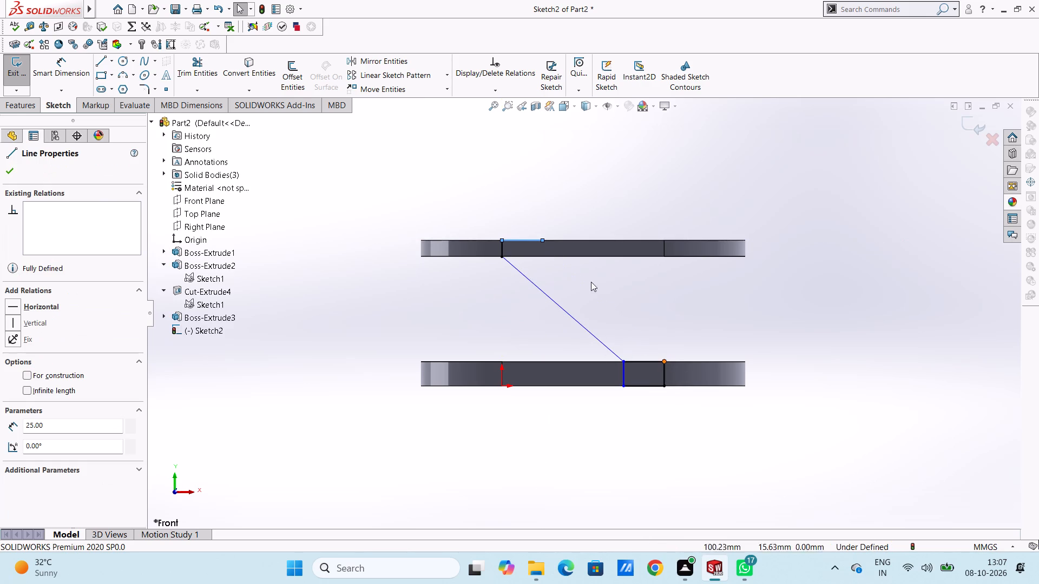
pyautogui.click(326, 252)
# Draw a vertical line from the 25 mm top line's free end to the ring's bottom edge and a parallel diagonal to the rectangle's upper outer corner.
pyautogui.click(104, 63)
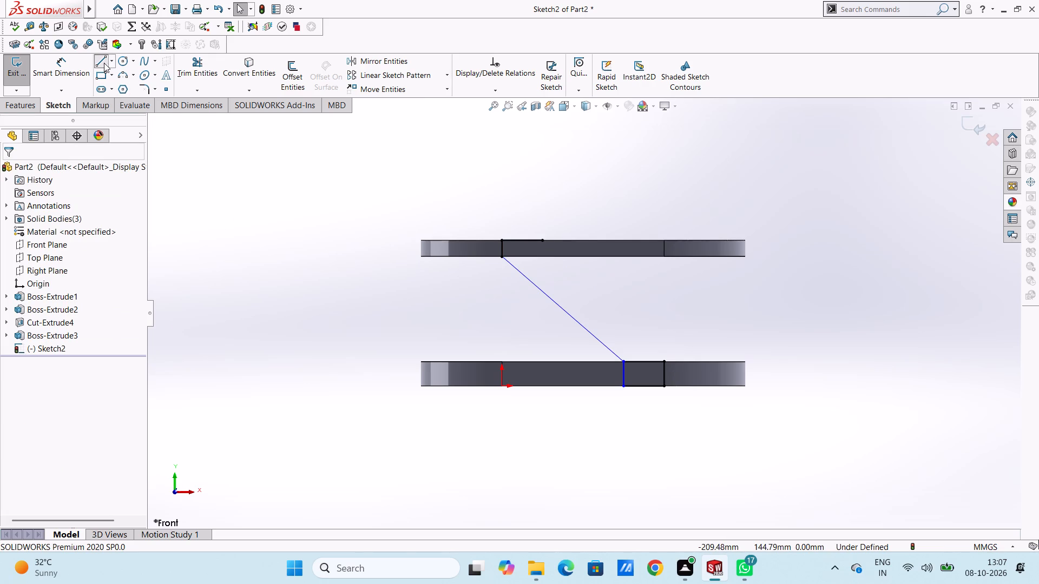
pyautogui.click(543, 240)
pyautogui.click(543, 257)
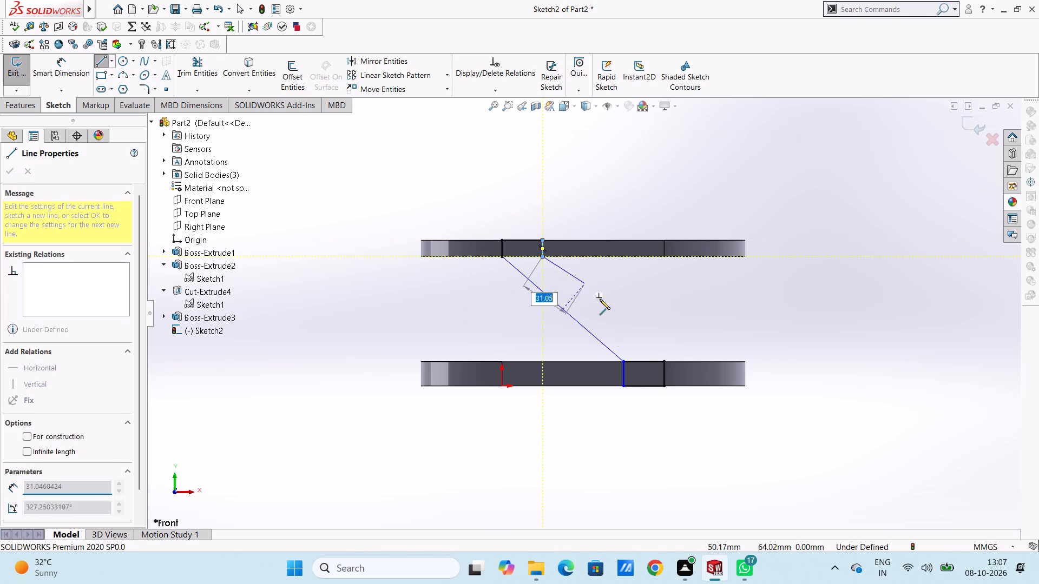
pyautogui.click(663, 361)
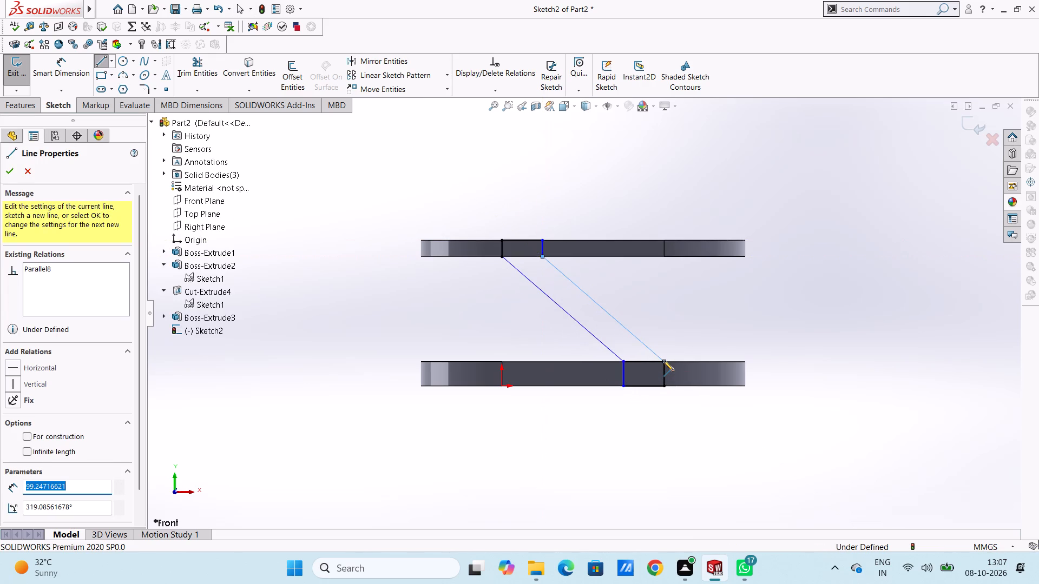
pyautogui.press('Escape')
pyautogui.press('Escape')
pyautogui.press('Escape')
pyautogui.scroll(2, 676, 338)
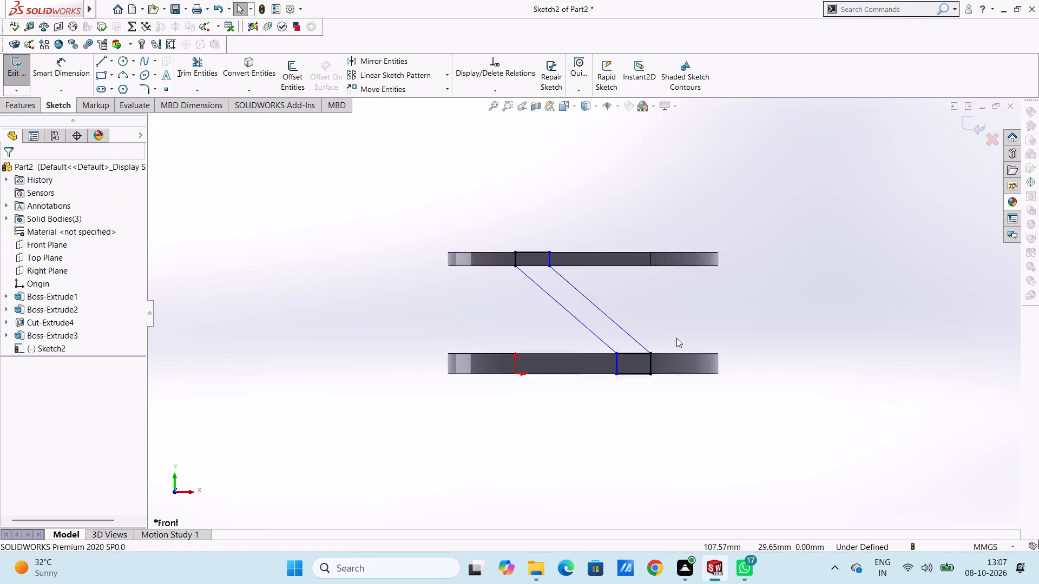
pyautogui.scroll(1, 676, 338)
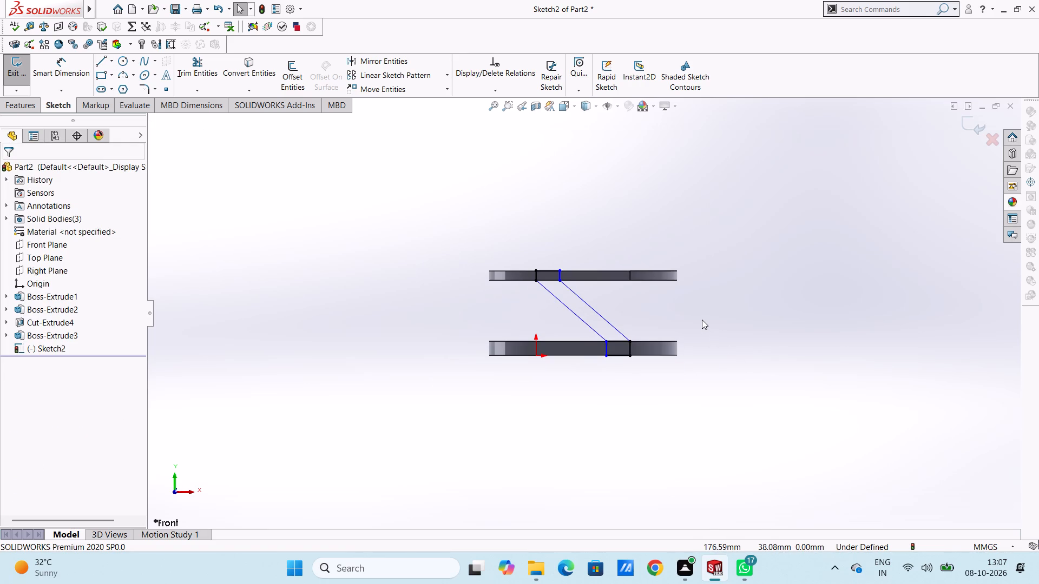
# Examine the slanted strut profile from several angles against the slot base and upper ring.
pyautogui.click(34, 102)
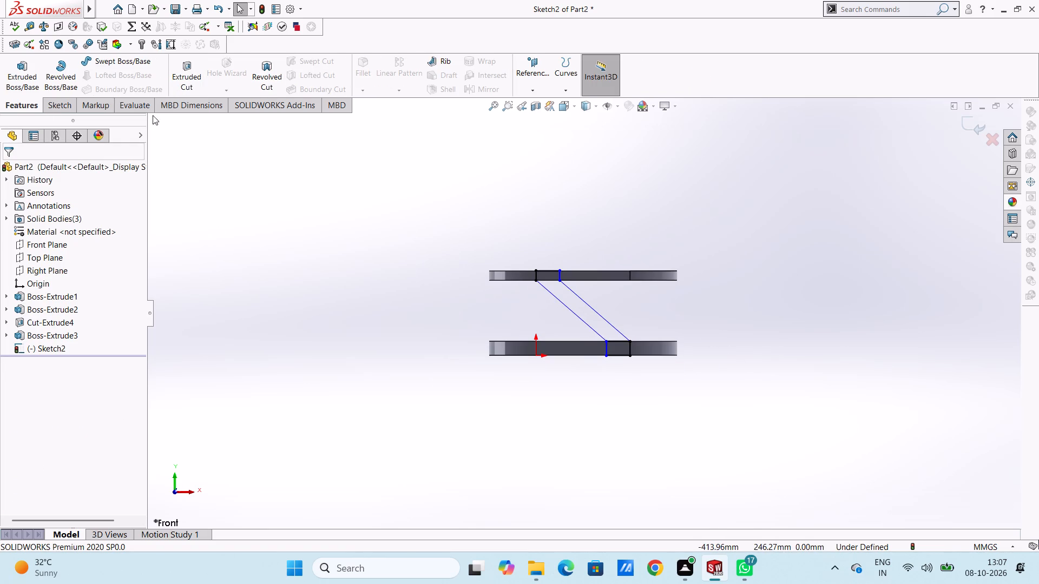
pyautogui.click(65, 107)
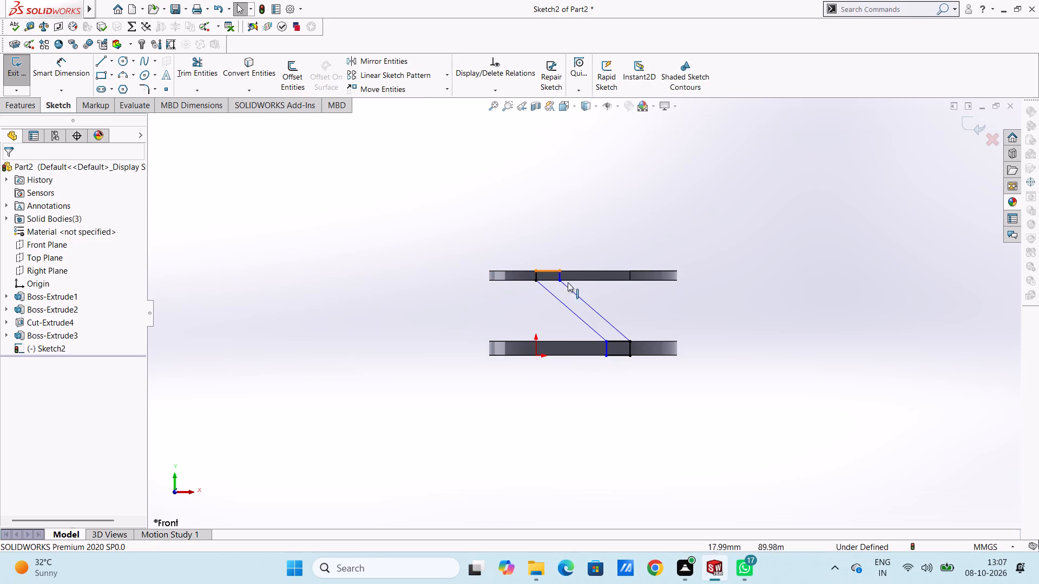
pyautogui.scroll(-2, 683, 302)
pyautogui.moveTo(721, 320); pyautogui.dragTo(714, 312, button='middle')
pyautogui.moveTo(700, 311); pyautogui.dragTo(684, 348, button='middle')
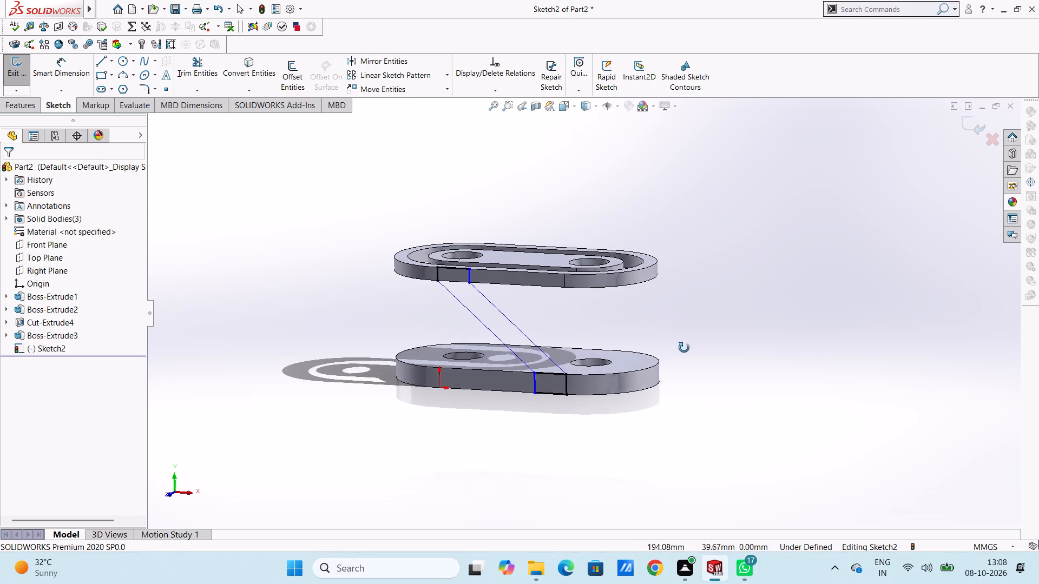
pyautogui.moveTo(684, 348); pyautogui.dragTo(685, 348, button='middle')
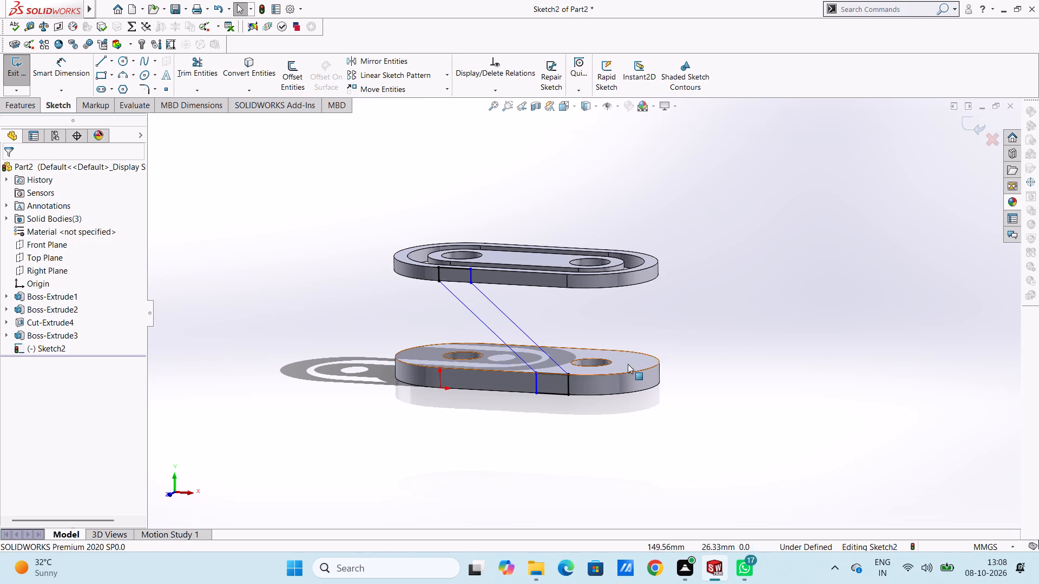
pyautogui.scroll(2, 646, 357)
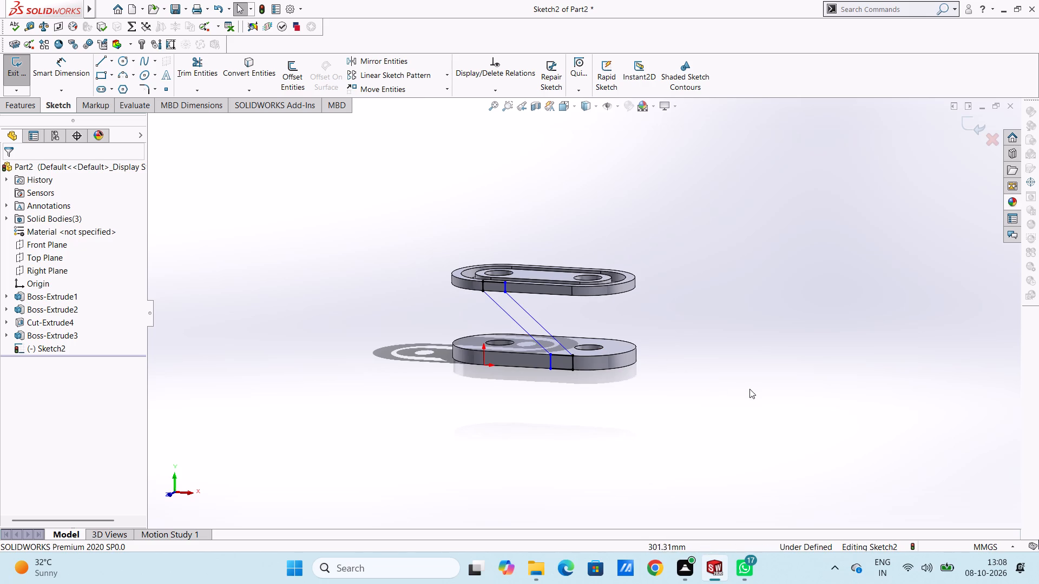
pyautogui.moveTo(723, 396); pyautogui.dragTo(735, 370, button='middle')
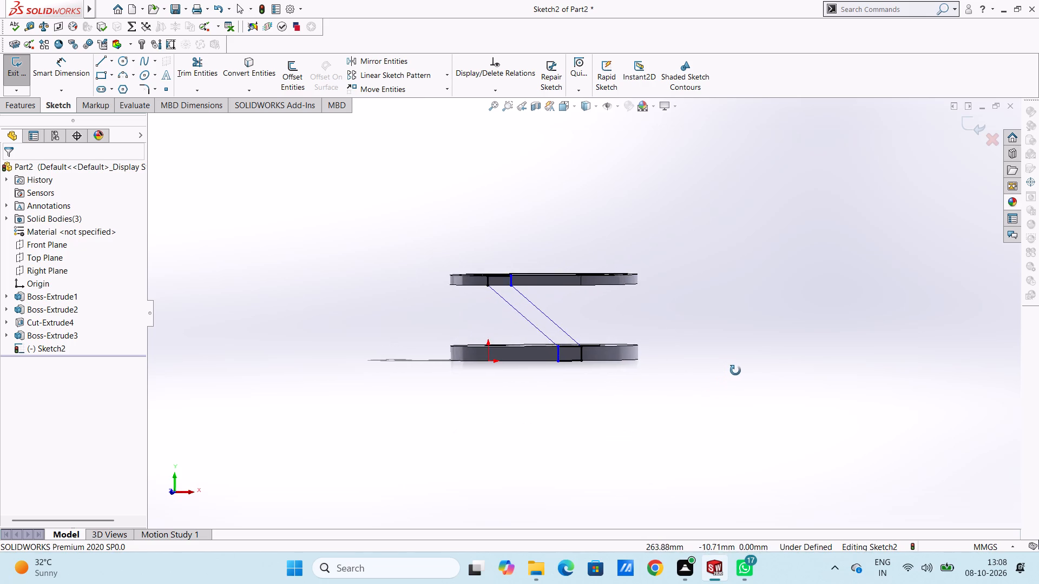
# Undo all the slanted strut profile lines and the 25 mm by 15 mm rectangle, back to an empty sketch.
pyautogui.moveTo(735, 370); pyautogui.dragTo(741, 369, button='middle')
pyautogui.moveTo(683, 407); pyautogui.dragTo(701, 400, button='middle')
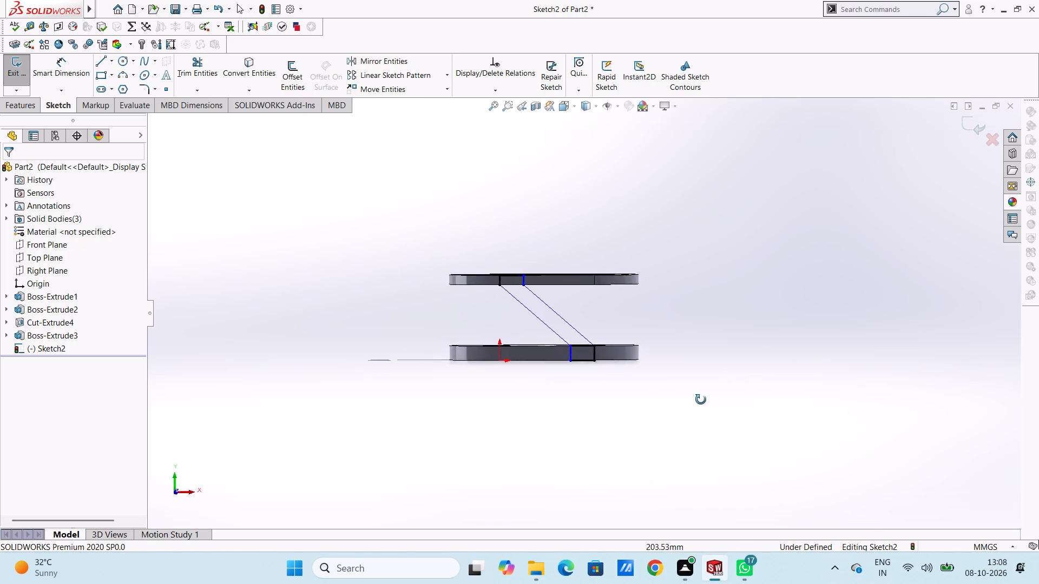
pyautogui.moveTo(701, 400); pyautogui.dragTo(669, 431, button='middle')
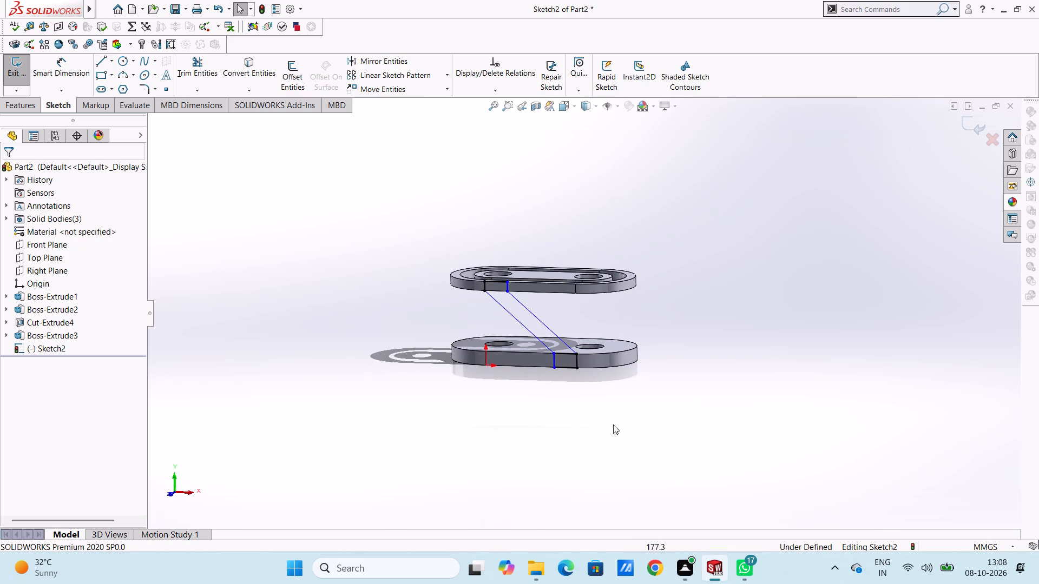
pyautogui.hotkey('ctrl', '1')
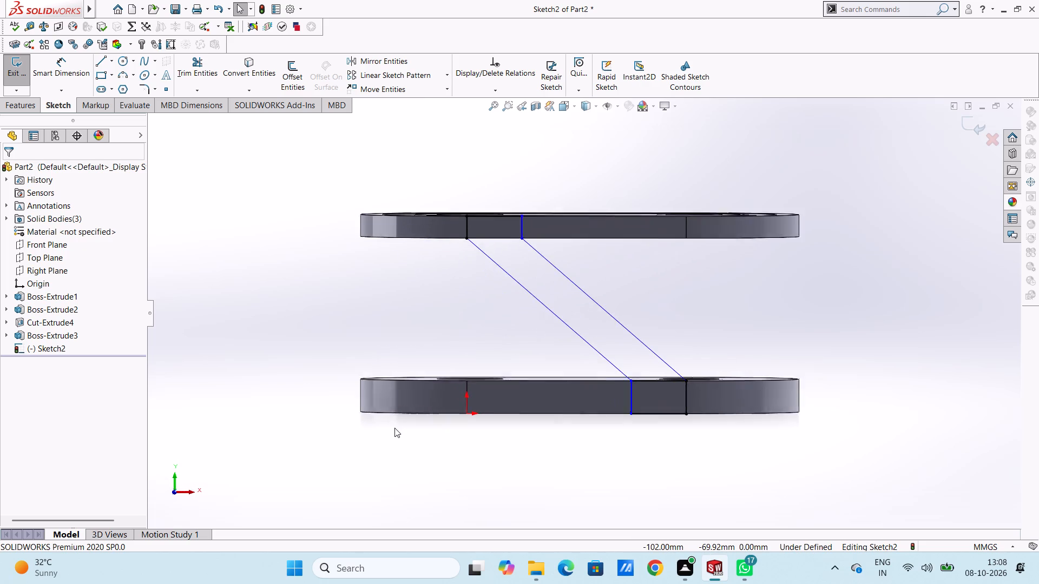
pyautogui.scroll(5, 394, 428)
pyautogui.scroll(-3, 675, 271)
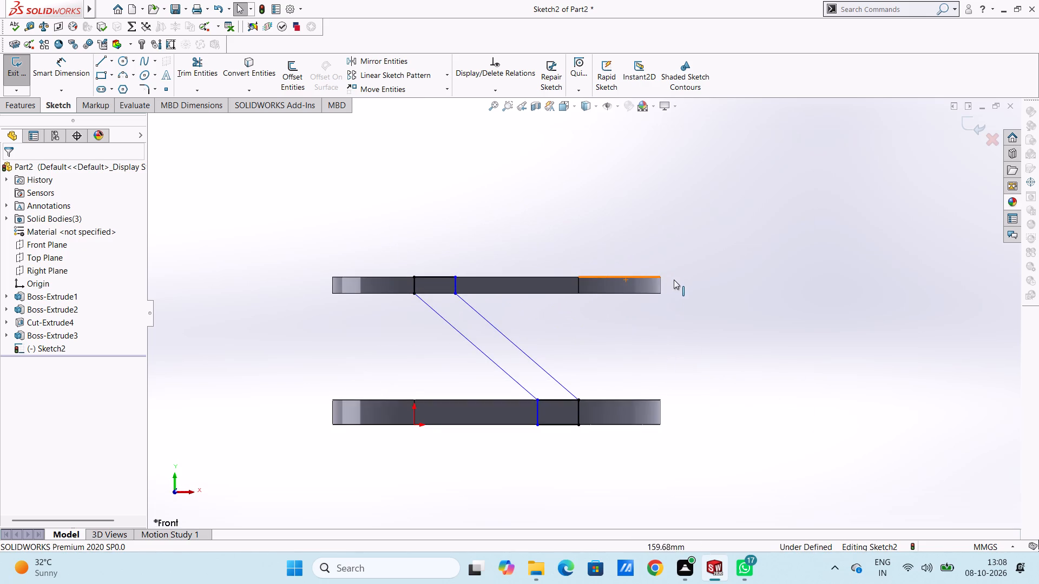
pyautogui.scroll(2, 602, 347)
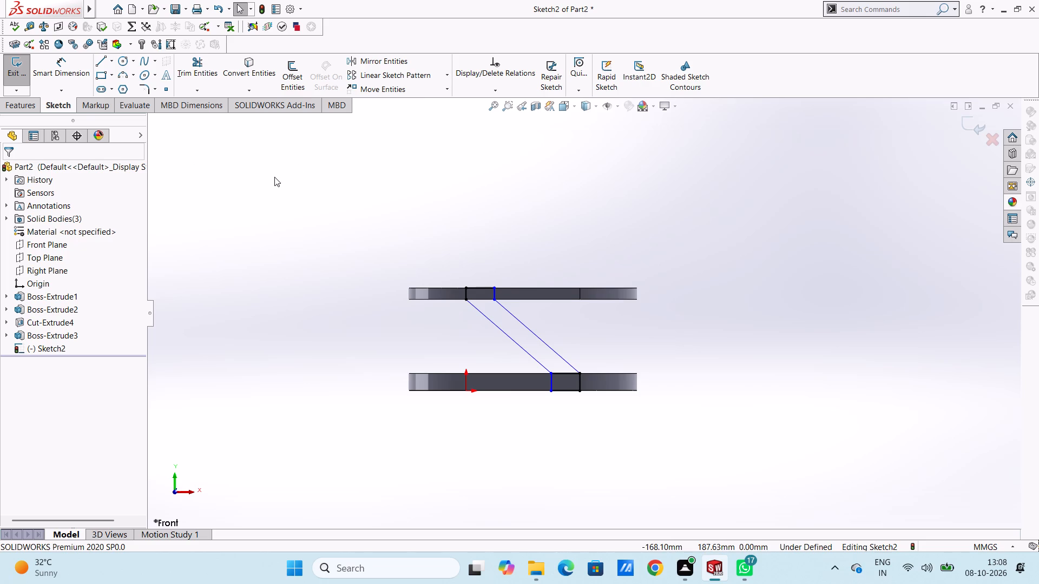
pyautogui.hotkey('ctrl', 'z')
pyautogui.hotkey('ctrl', 'z')
pyautogui.hotkey('ctrl', 'z')
pyautogui.hotkey('ctrl', 'z')
pyautogui.hotkey('ctrl', 'z')
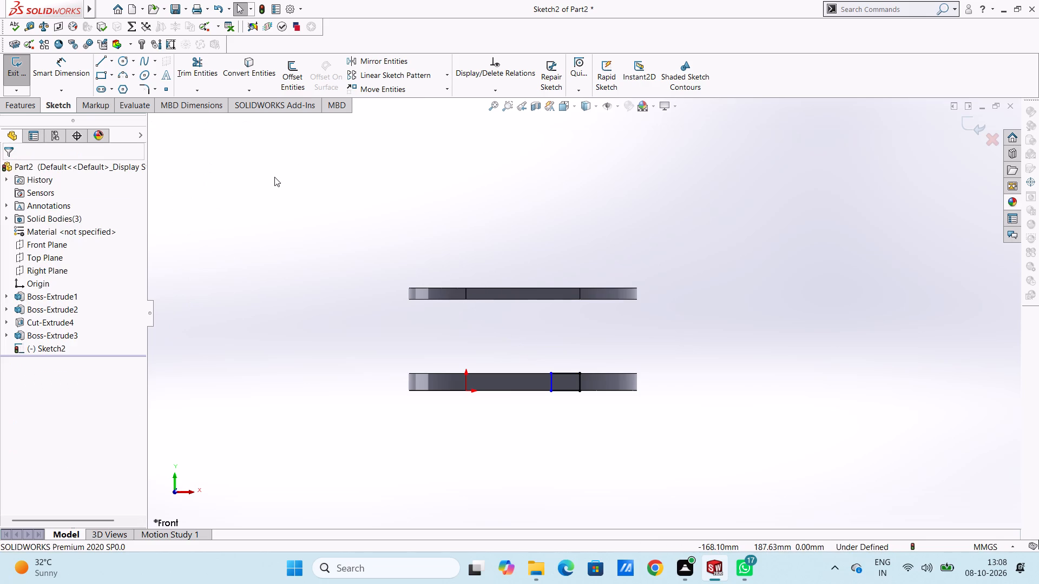
pyautogui.hotkey('ctrl', 'z')
pyautogui.hotkey('ctrl', 'z')
pyautogui.hotkey('ctrl', 'z')
pyautogui.hotkey('ctrl', 'z')
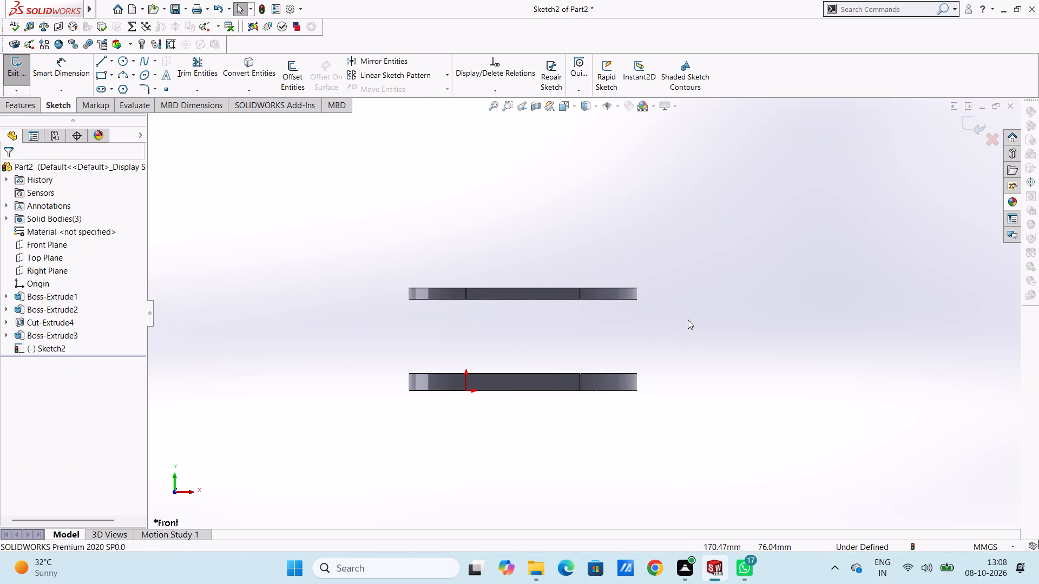
# Draw a diagonal line about 134.5 mm long from the ring's upper corner above the origin to the slot base's lower corner at the far end.
pyautogui.moveTo(653, 372); pyautogui.dragTo(653, 404, button='middle')
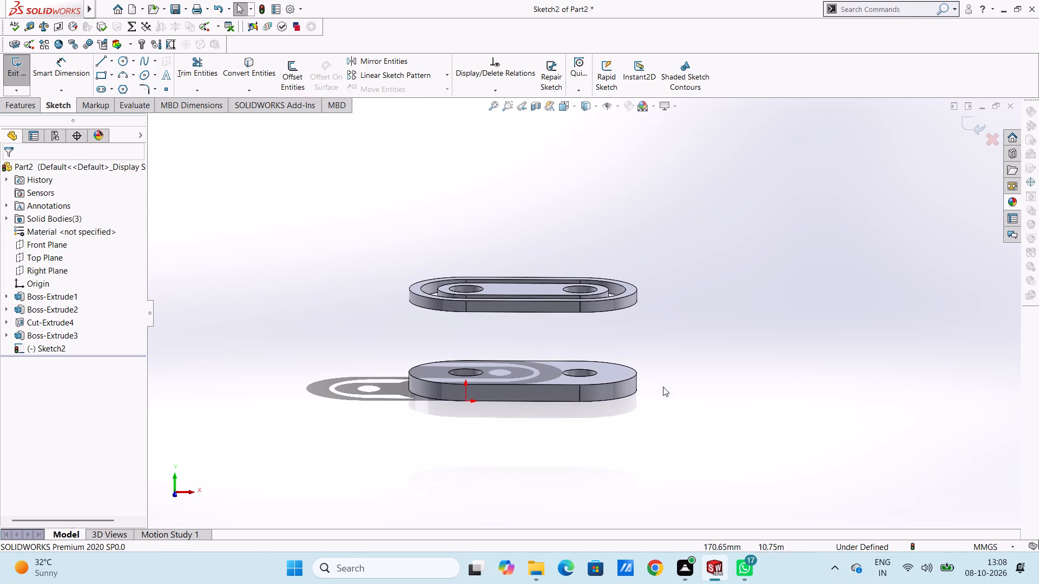
pyautogui.hotkey('ctrl', '1')
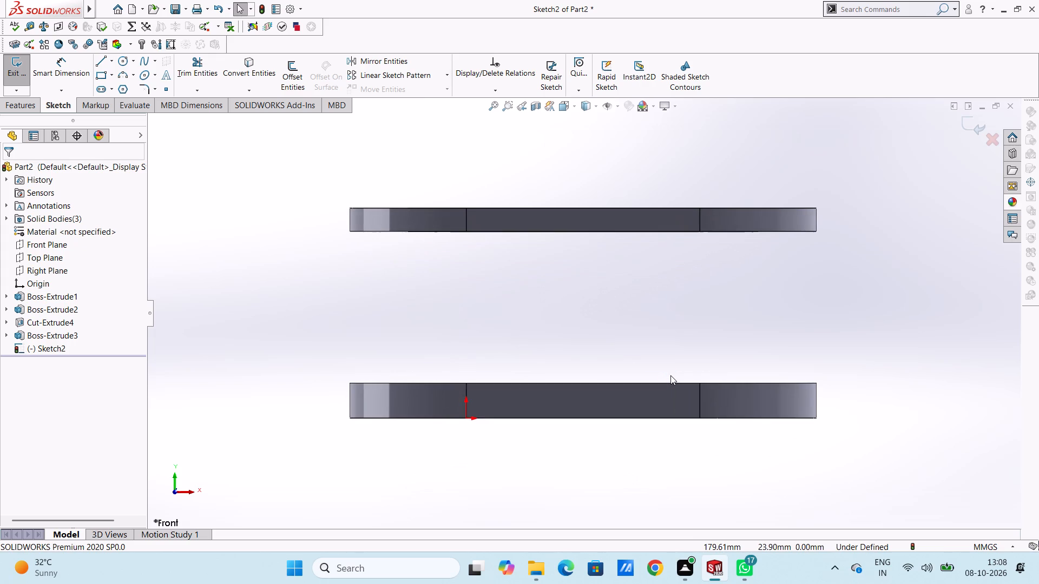
pyautogui.scroll(5, 670, 375)
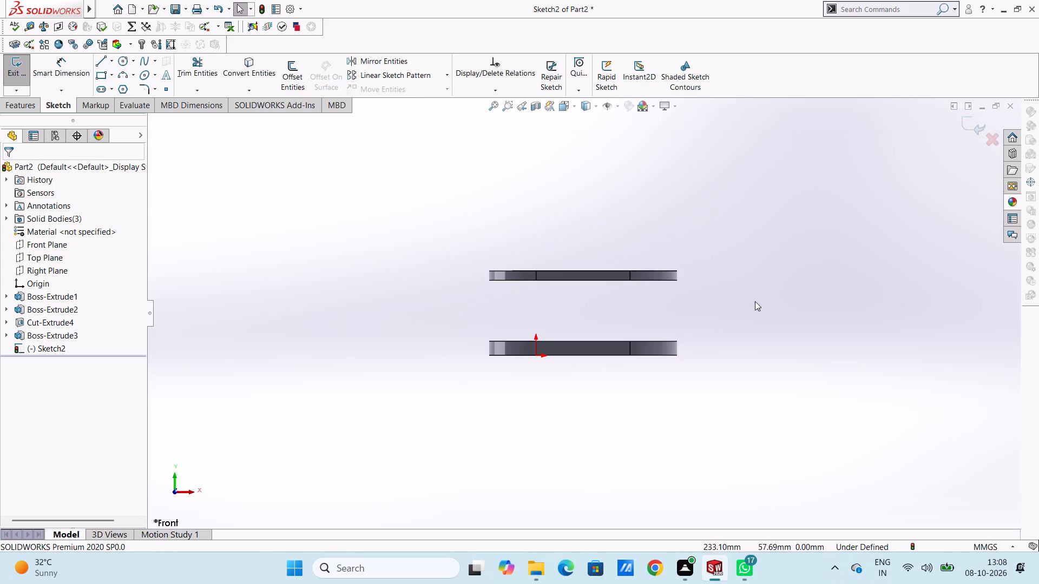
pyautogui.scroll(-1, 741, 334)
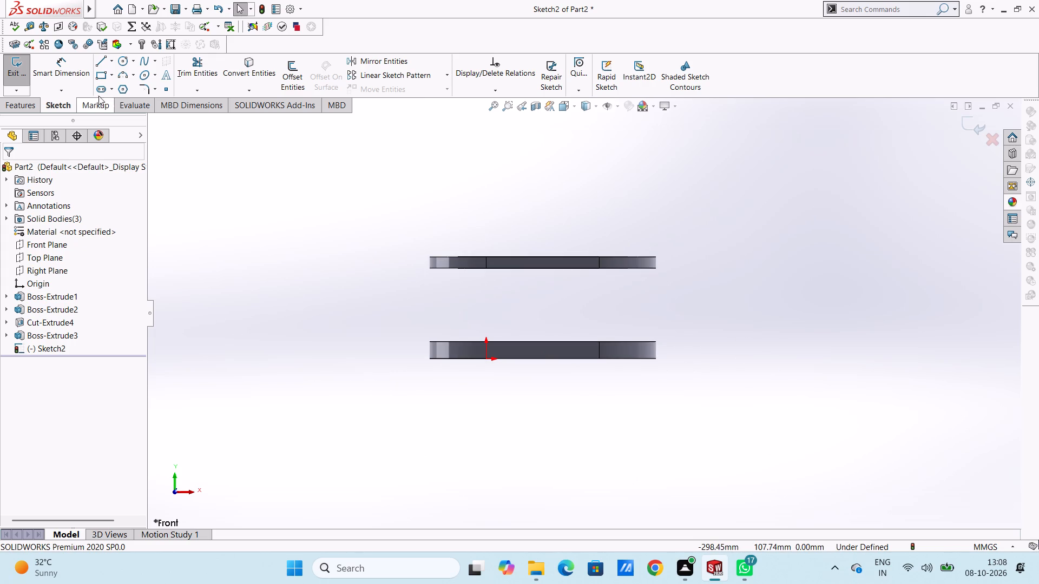
pyautogui.click(103, 62)
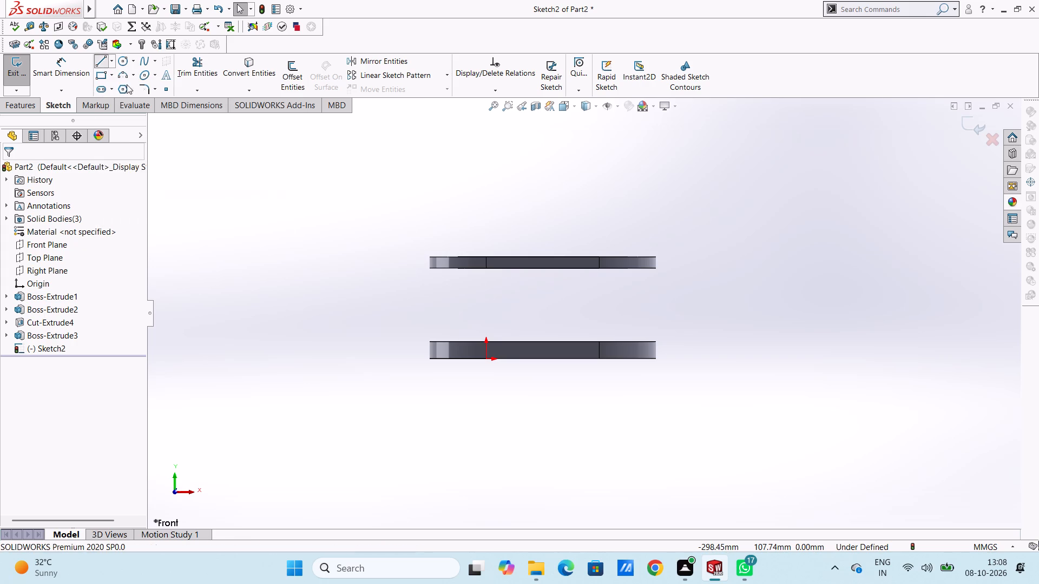
pyautogui.click(485, 257)
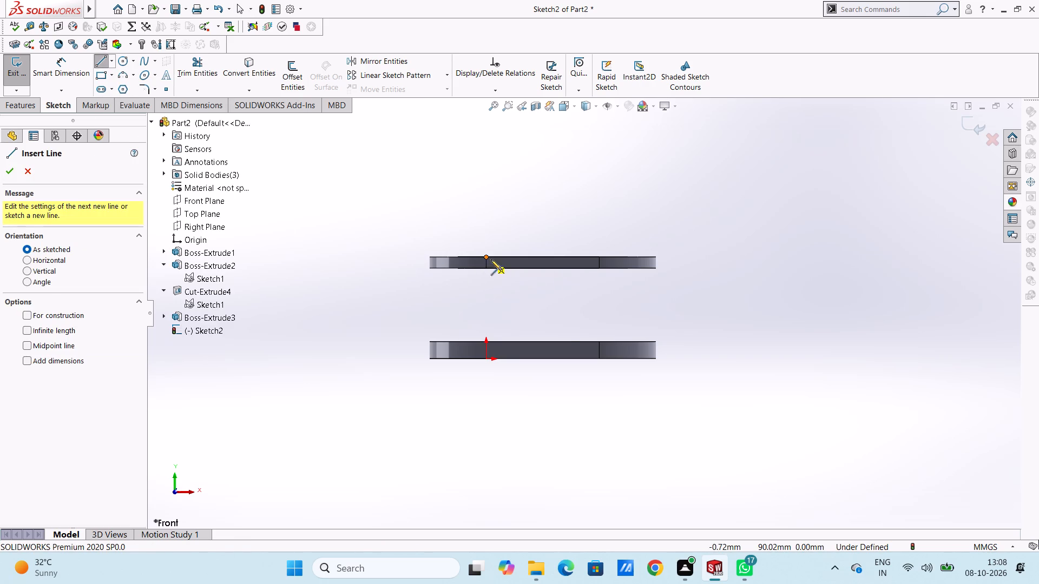
pyautogui.click(600, 360)
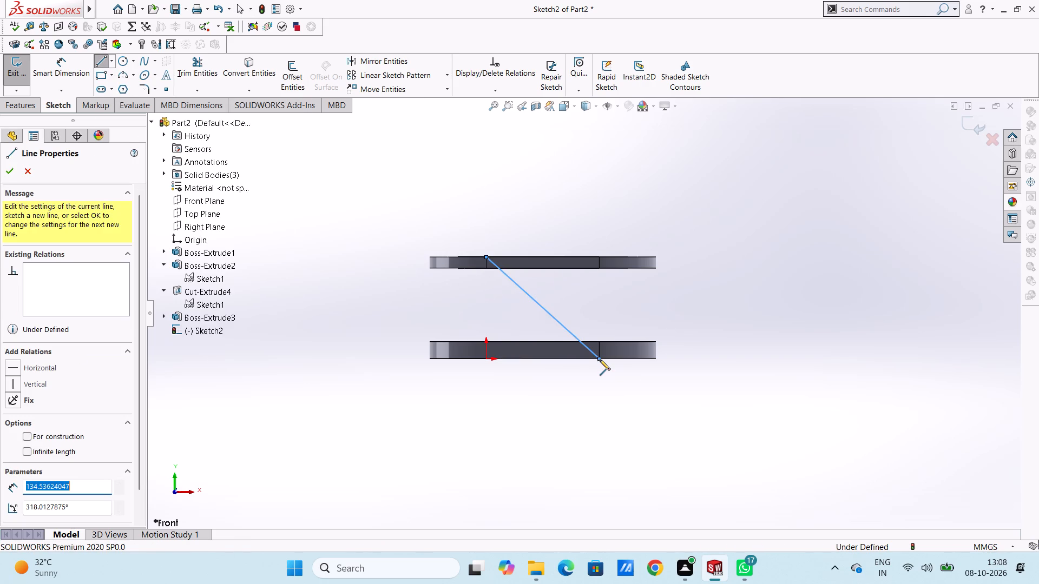
pyautogui.press('Escape')
pyautogui.press('Escape')
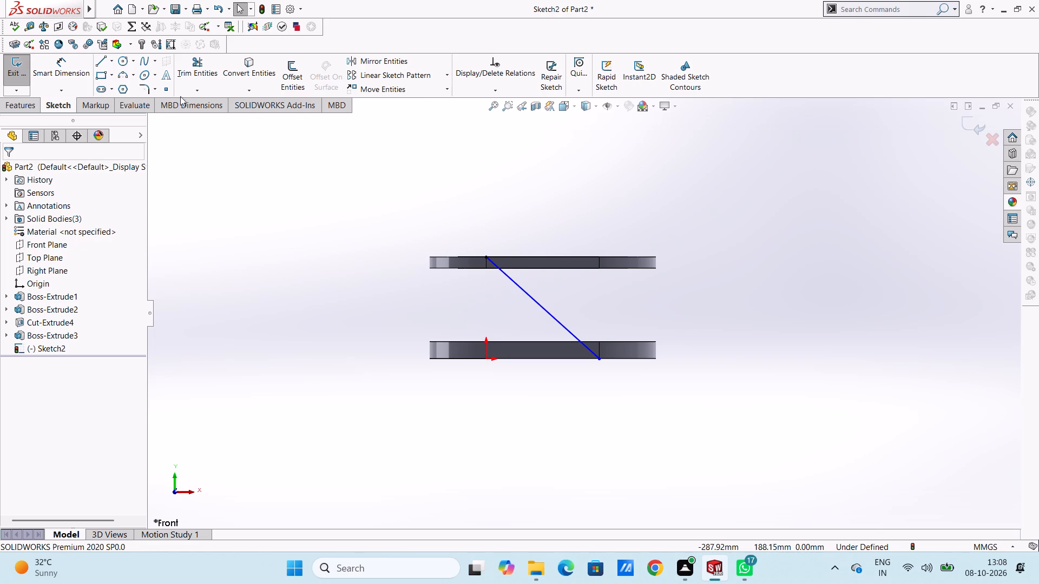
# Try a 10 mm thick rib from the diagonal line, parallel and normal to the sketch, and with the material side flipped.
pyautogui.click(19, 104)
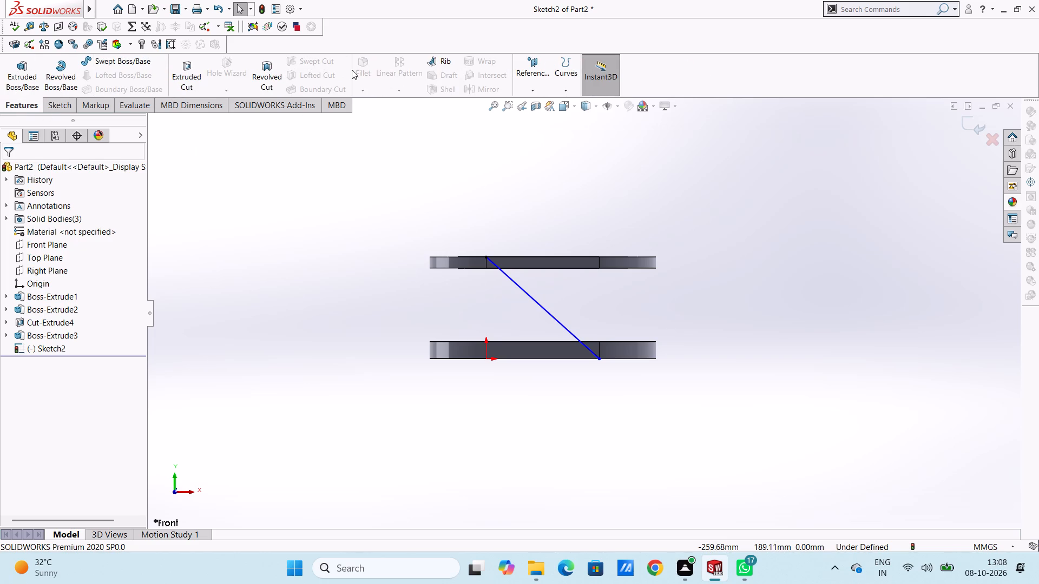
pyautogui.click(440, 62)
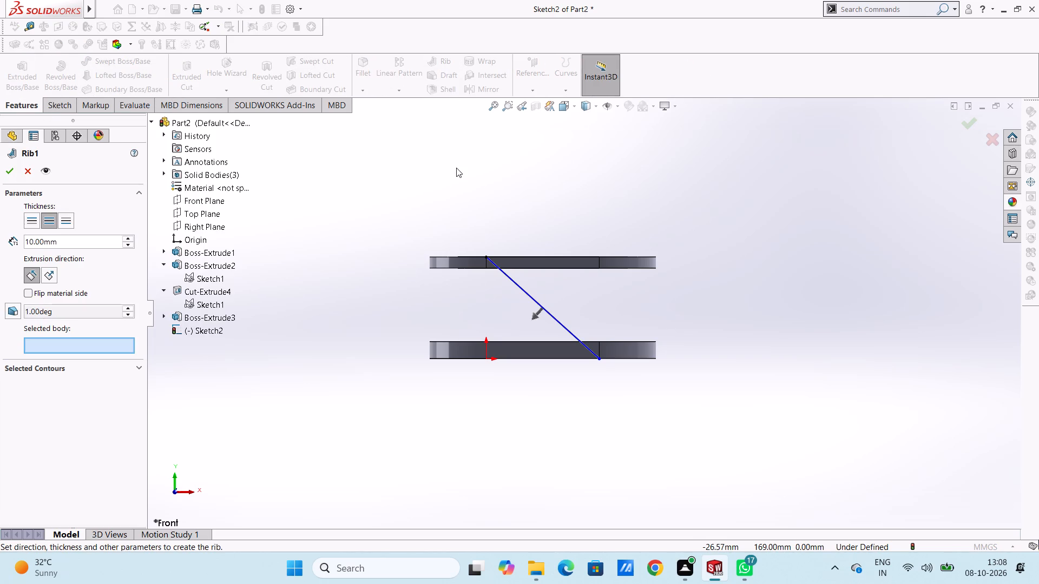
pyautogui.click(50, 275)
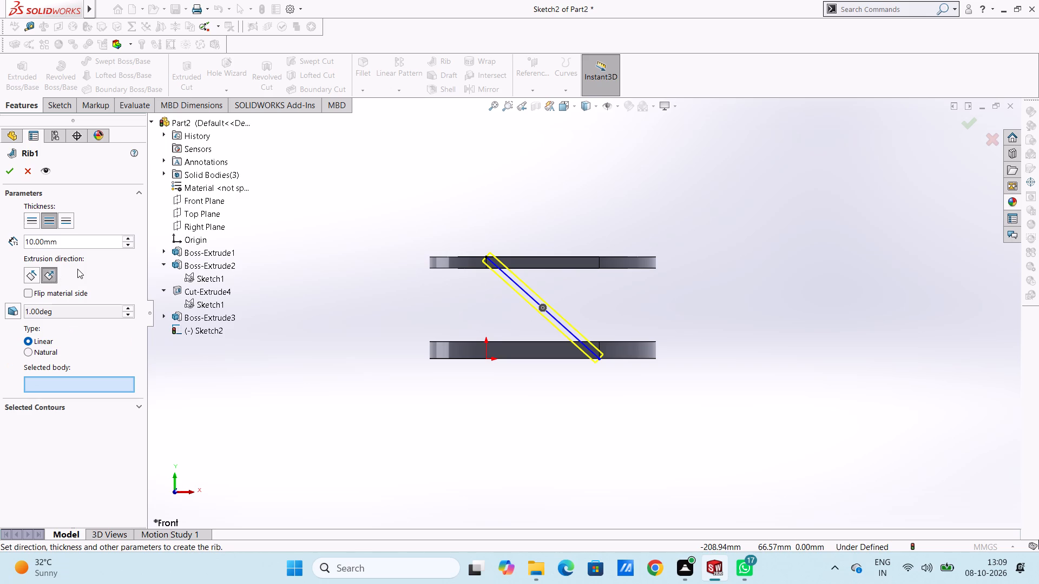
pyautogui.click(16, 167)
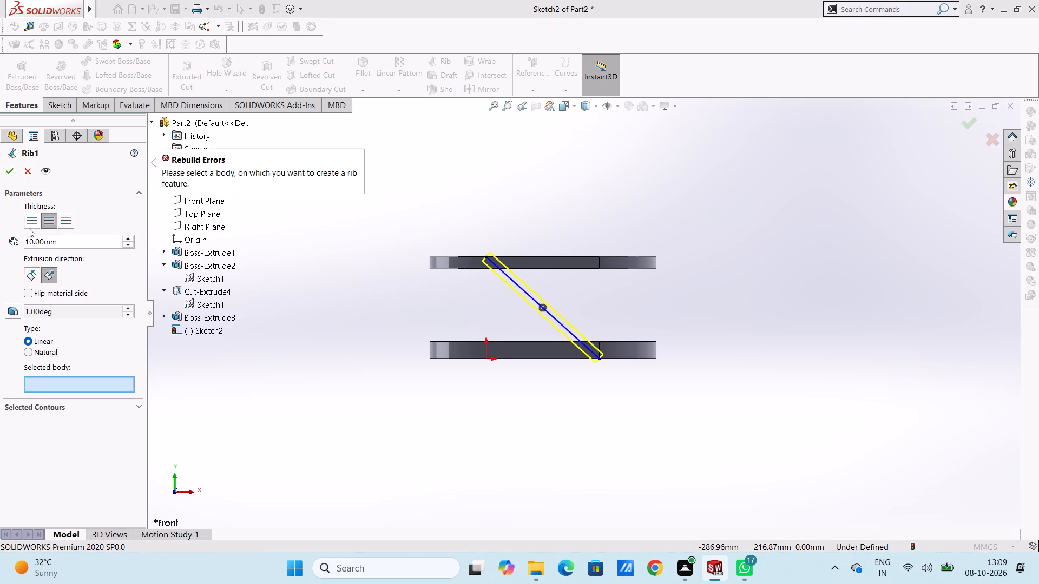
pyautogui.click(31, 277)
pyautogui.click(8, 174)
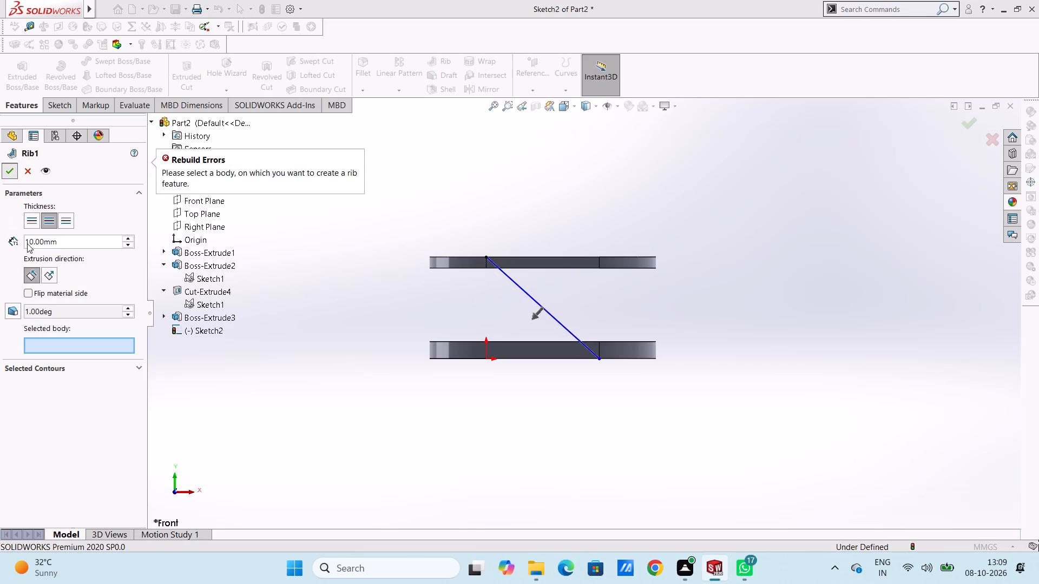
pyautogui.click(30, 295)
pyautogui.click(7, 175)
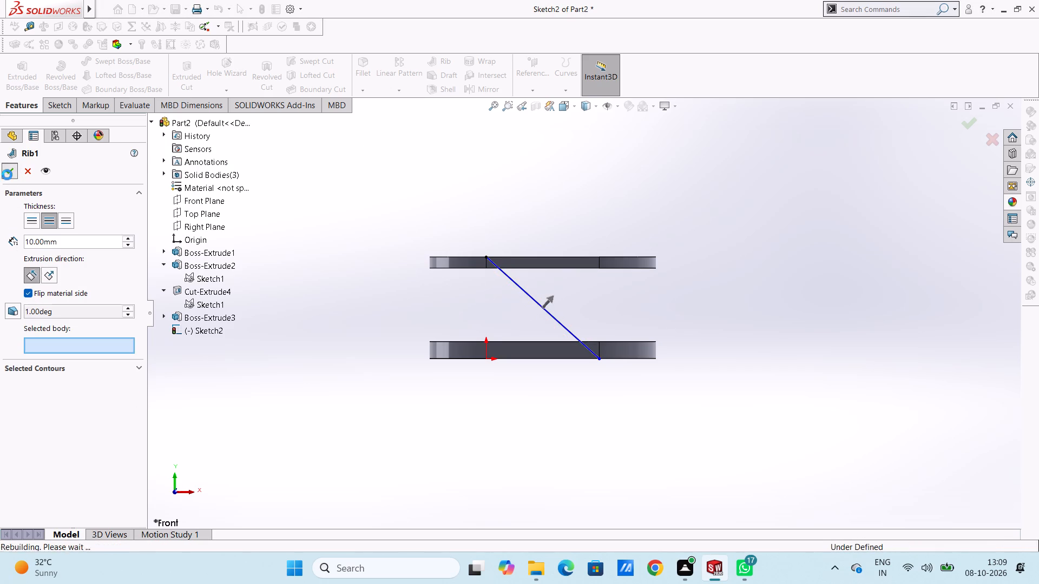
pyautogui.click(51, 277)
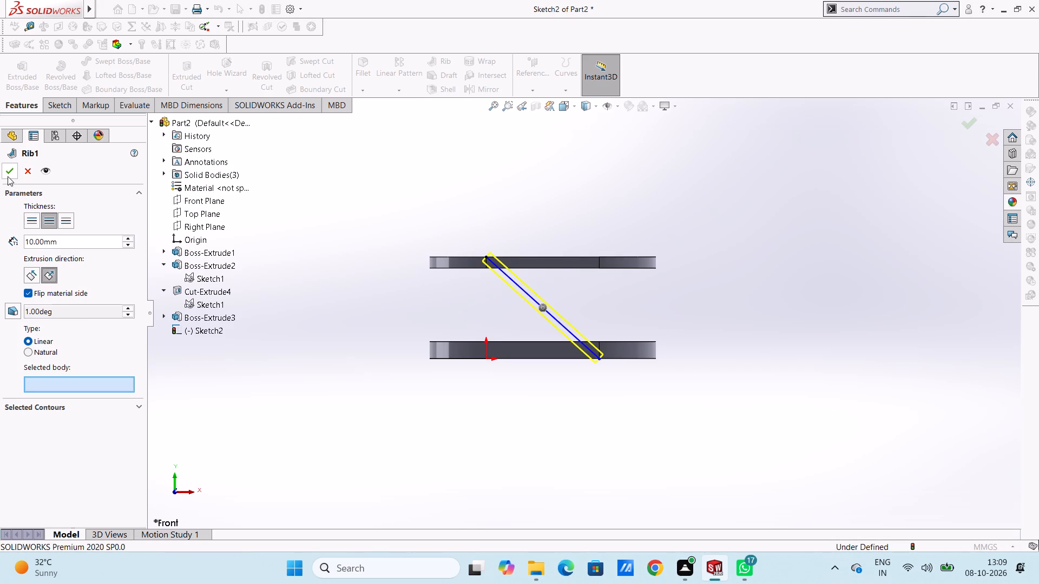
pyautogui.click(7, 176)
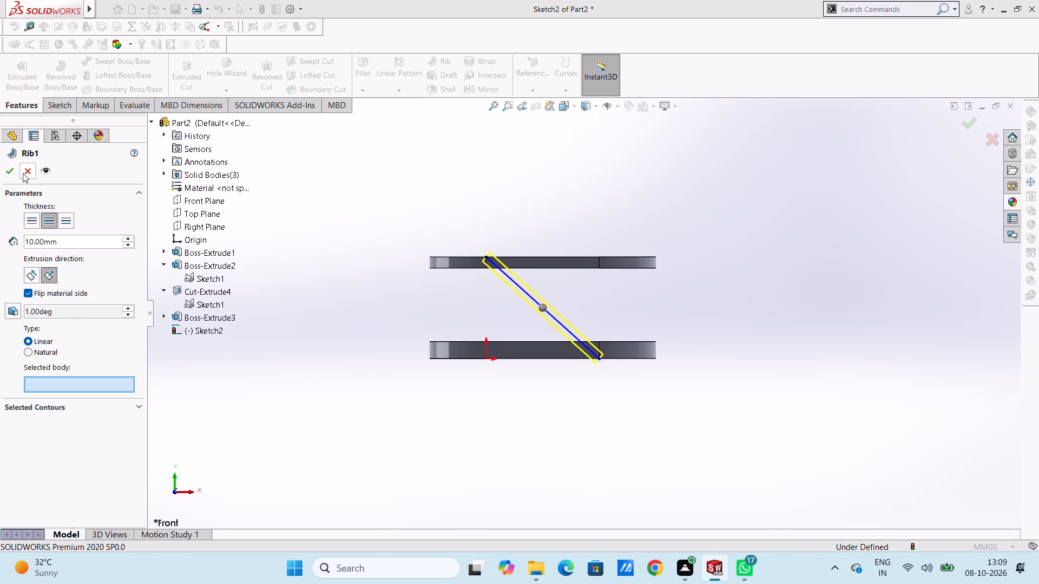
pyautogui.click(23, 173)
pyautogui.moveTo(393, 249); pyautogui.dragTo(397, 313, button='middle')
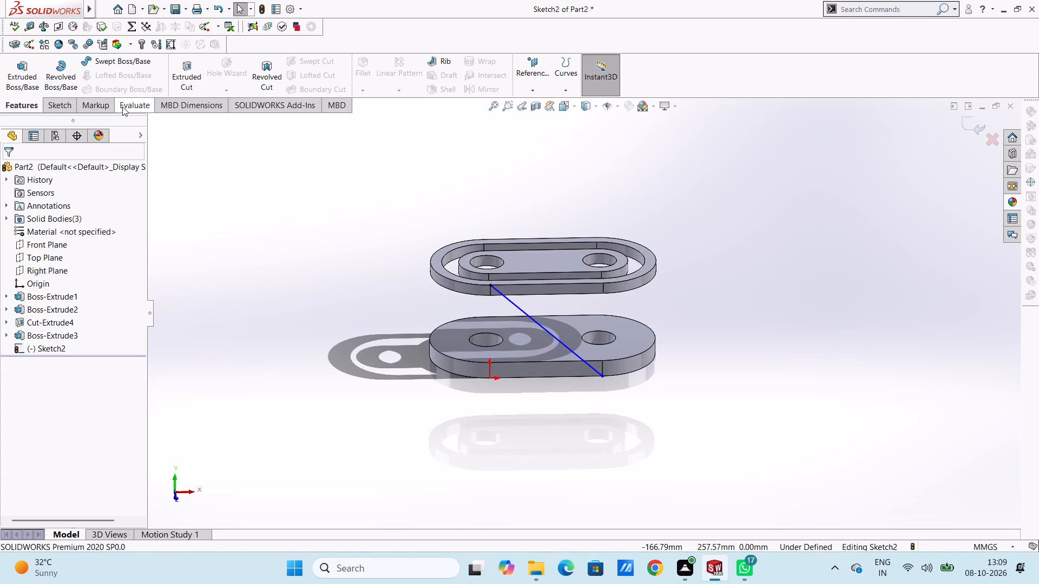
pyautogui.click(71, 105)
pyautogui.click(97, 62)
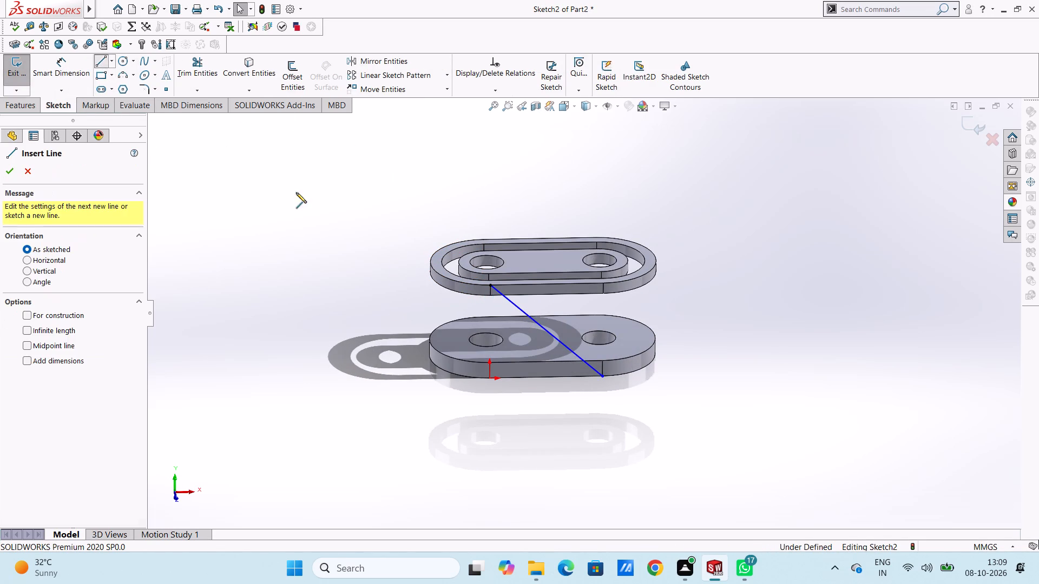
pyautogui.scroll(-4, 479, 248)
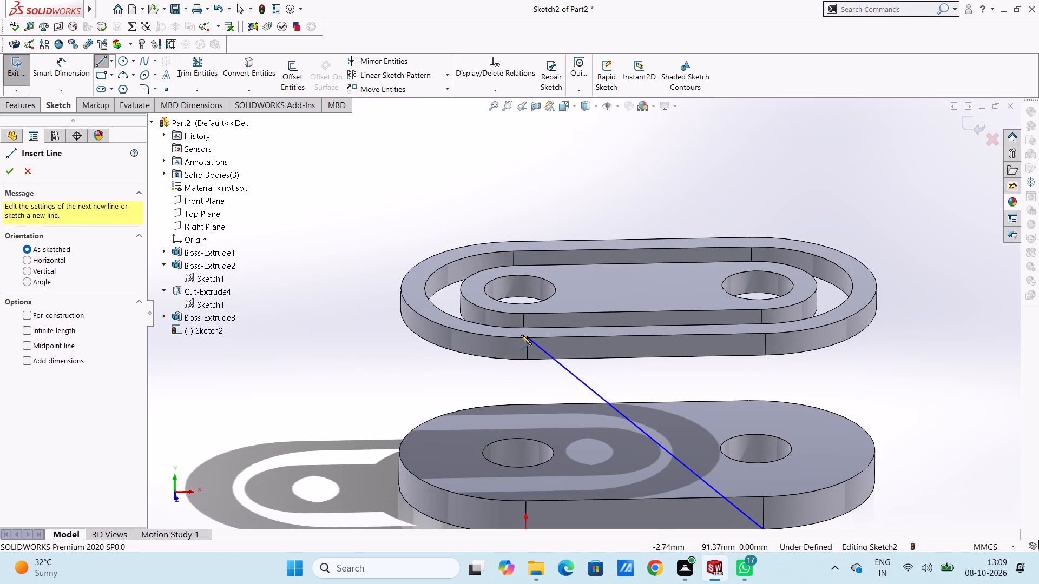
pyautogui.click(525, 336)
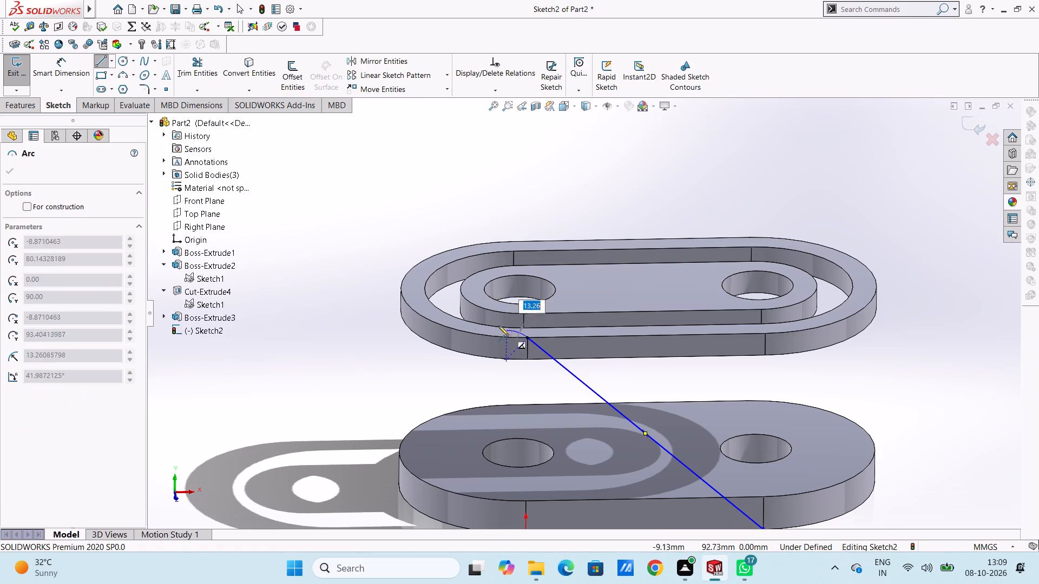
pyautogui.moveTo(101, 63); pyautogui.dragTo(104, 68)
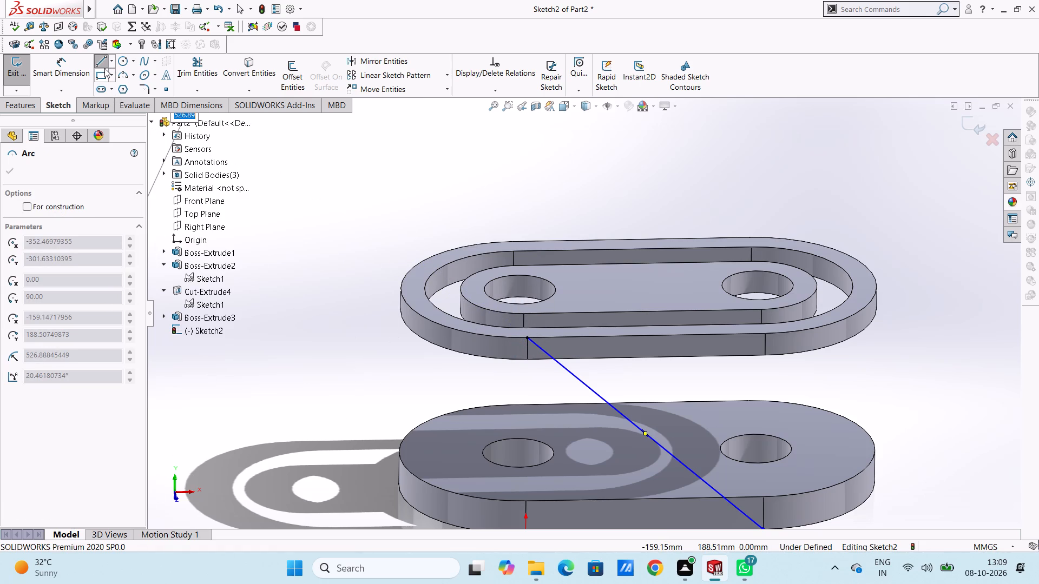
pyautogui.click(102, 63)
# Draw a short horizontal line from the diagonal's upper end along the ring's top edge, pointing away from the diagonal.
pyautogui.scroll(-3, 445, 295)
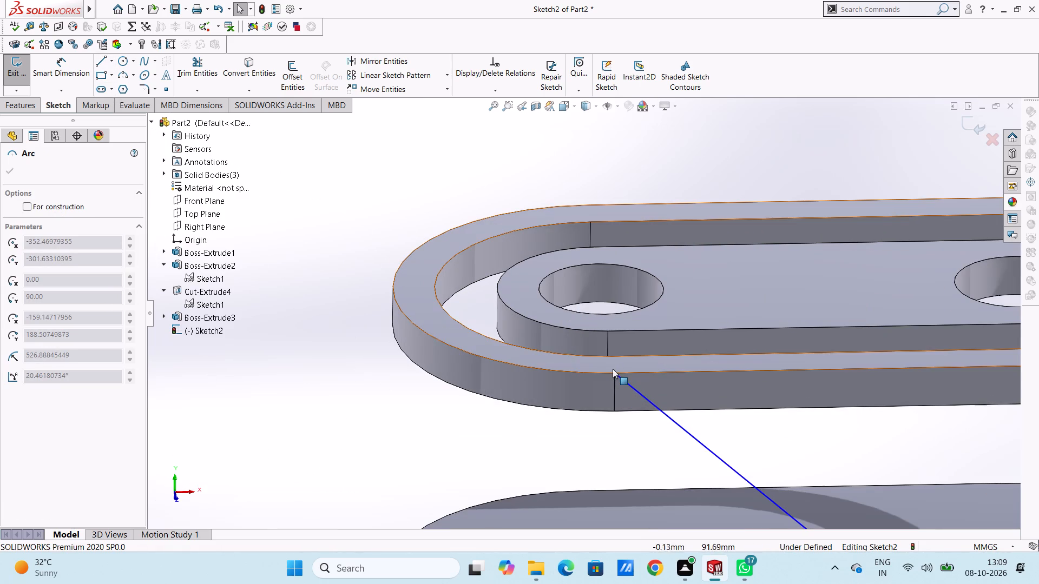
pyautogui.click(102, 61)
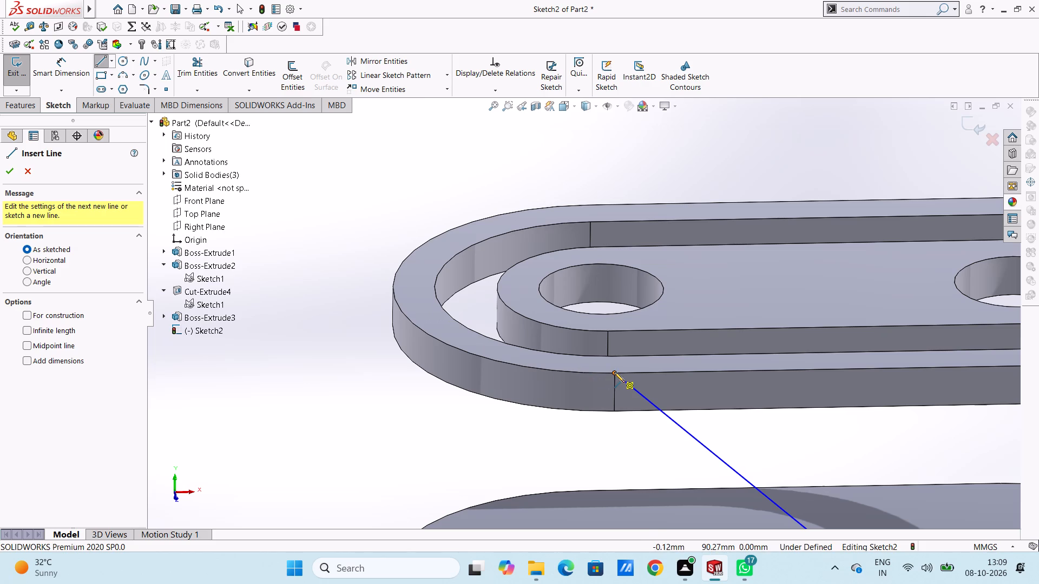
pyautogui.click(614, 372)
pyautogui.click(581, 373)
pyautogui.rightClick(462, 376)
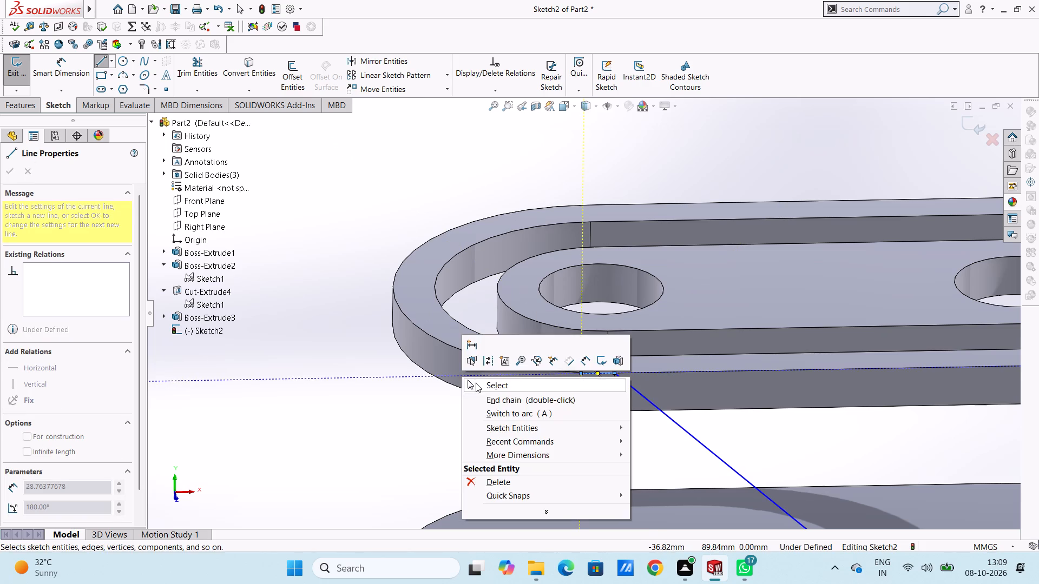
pyautogui.click(476, 383)
pyautogui.scroll(5, 556, 411)
pyautogui.scroll(-3, 608, 426)
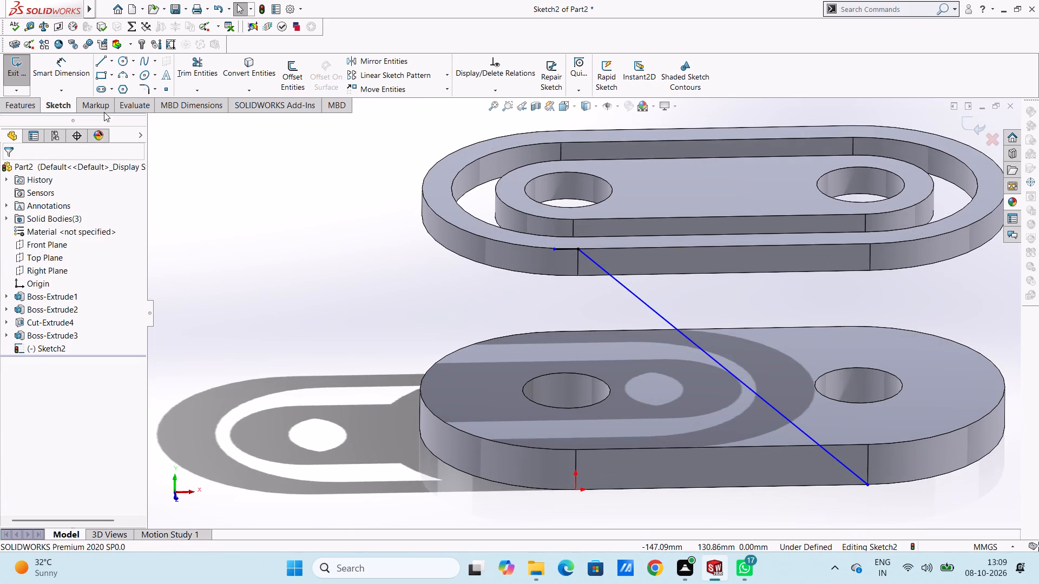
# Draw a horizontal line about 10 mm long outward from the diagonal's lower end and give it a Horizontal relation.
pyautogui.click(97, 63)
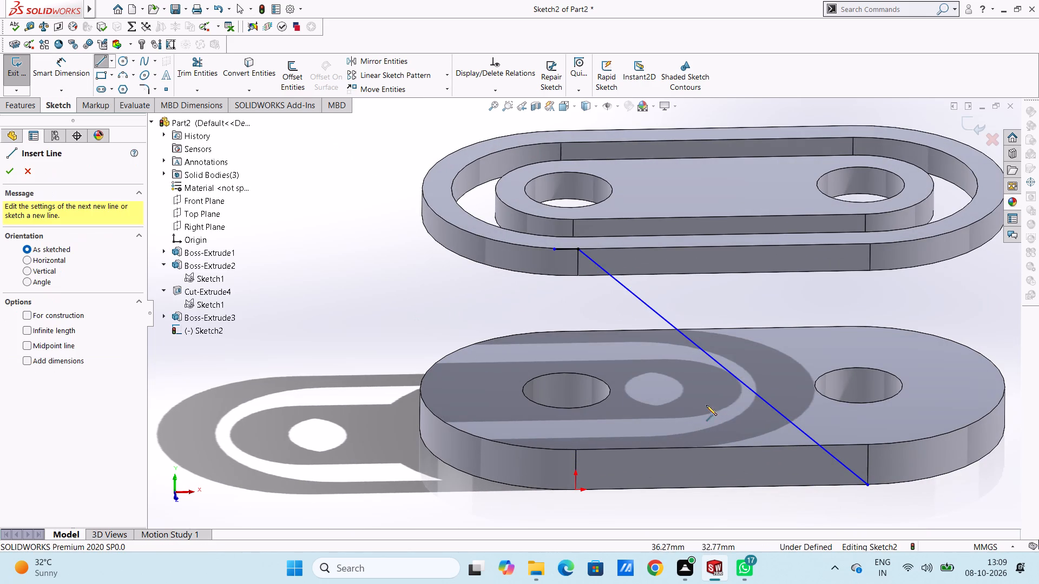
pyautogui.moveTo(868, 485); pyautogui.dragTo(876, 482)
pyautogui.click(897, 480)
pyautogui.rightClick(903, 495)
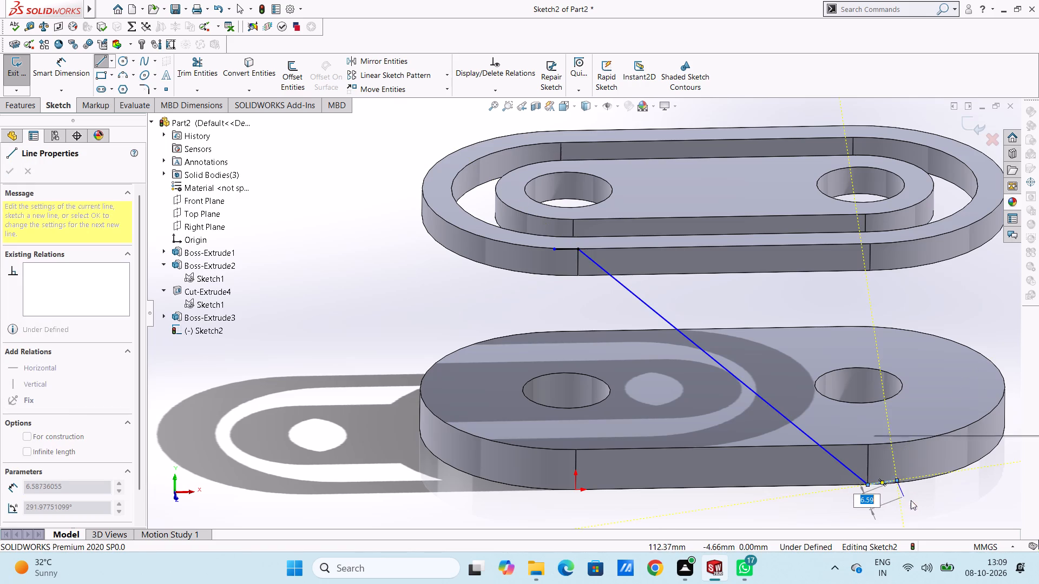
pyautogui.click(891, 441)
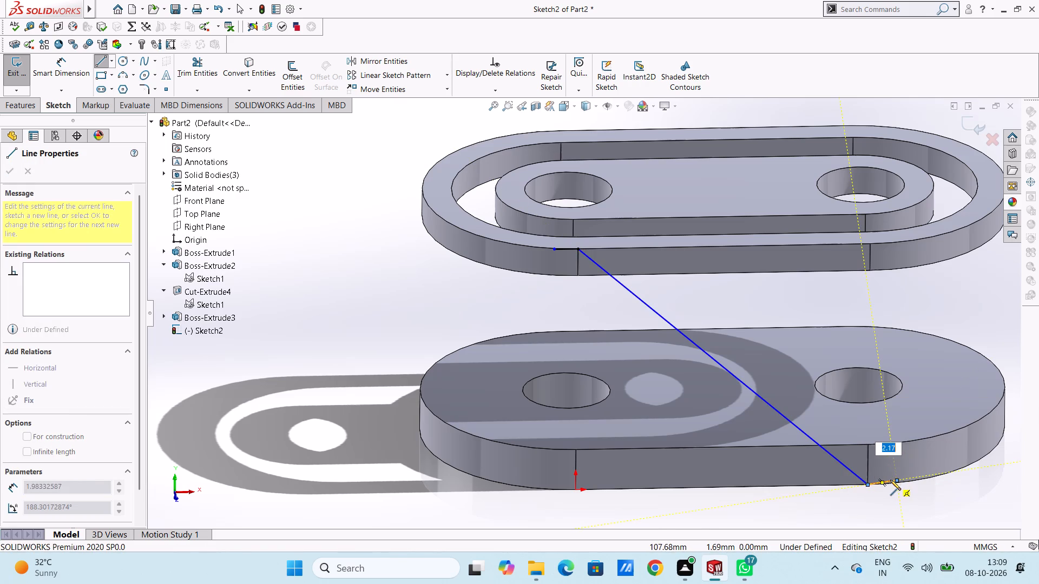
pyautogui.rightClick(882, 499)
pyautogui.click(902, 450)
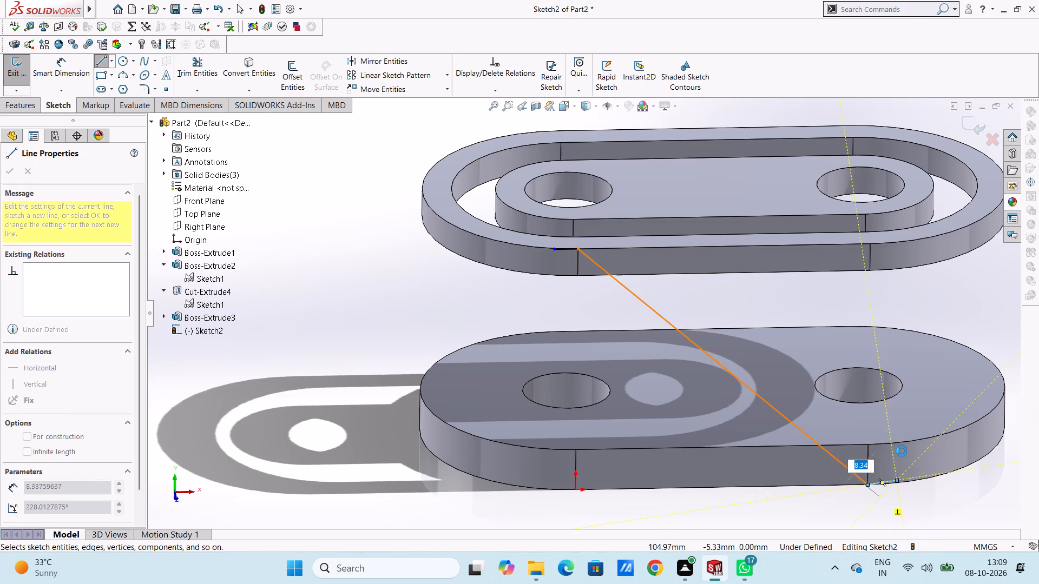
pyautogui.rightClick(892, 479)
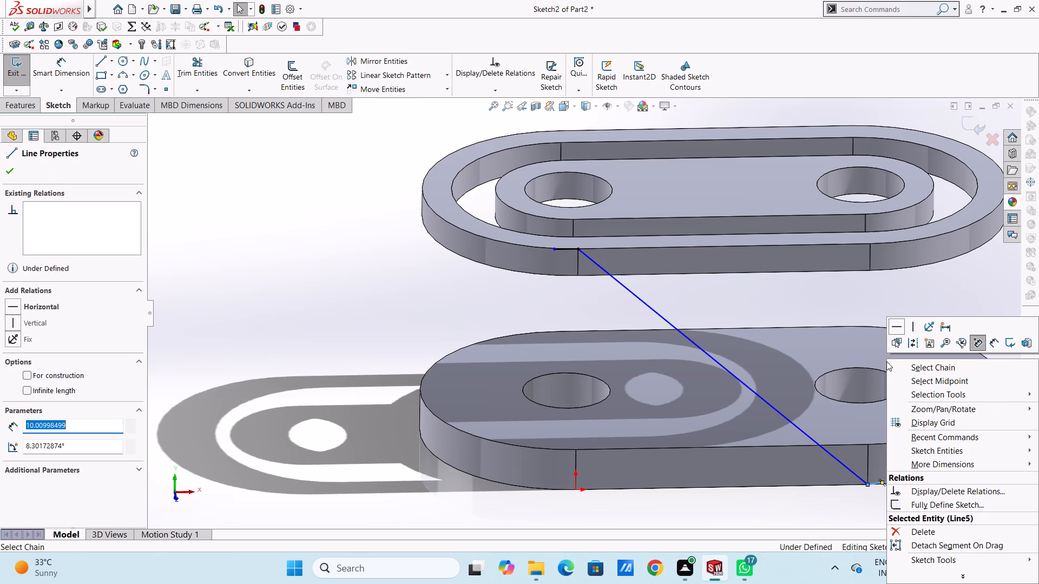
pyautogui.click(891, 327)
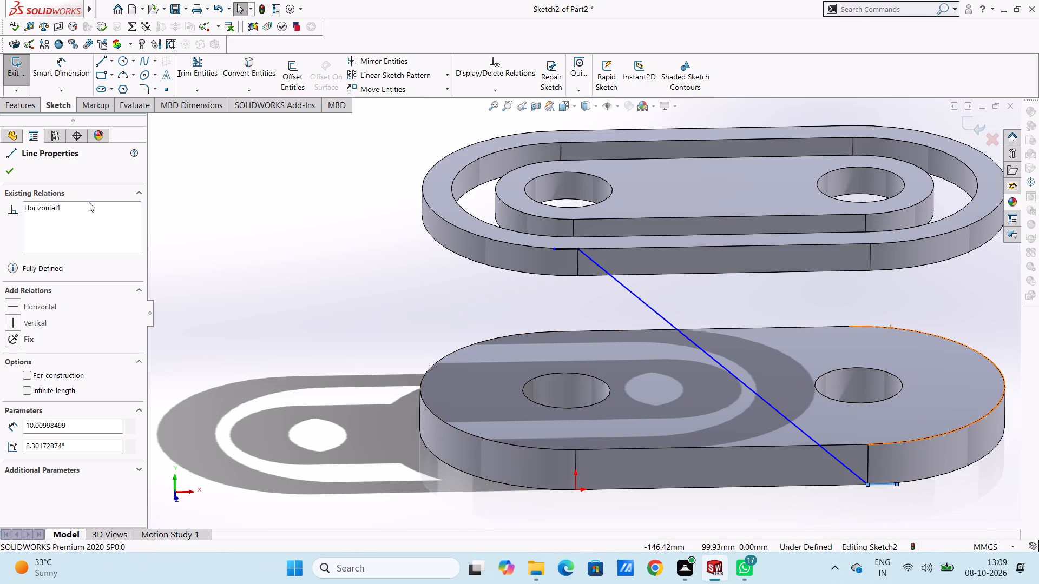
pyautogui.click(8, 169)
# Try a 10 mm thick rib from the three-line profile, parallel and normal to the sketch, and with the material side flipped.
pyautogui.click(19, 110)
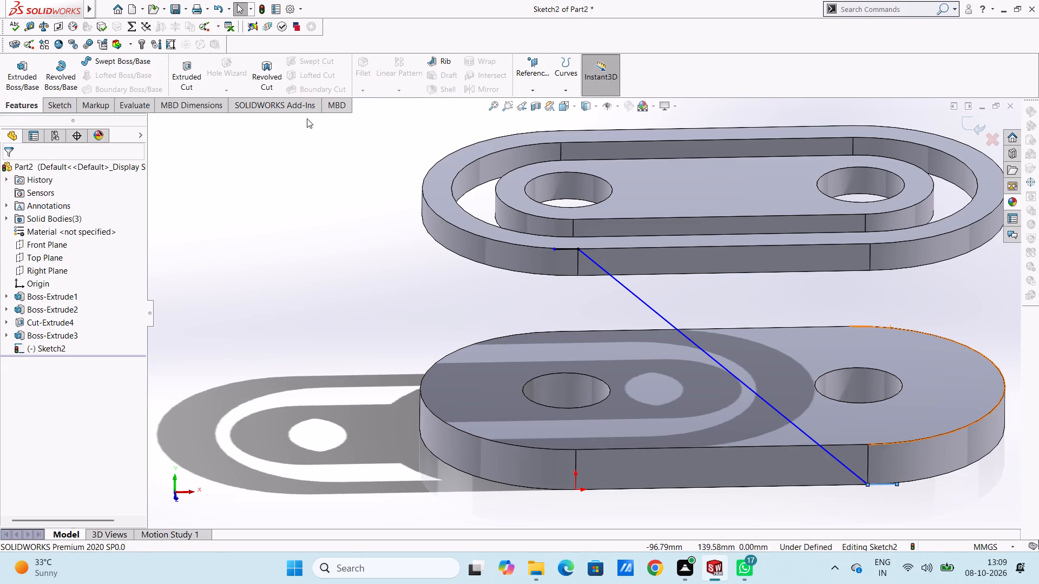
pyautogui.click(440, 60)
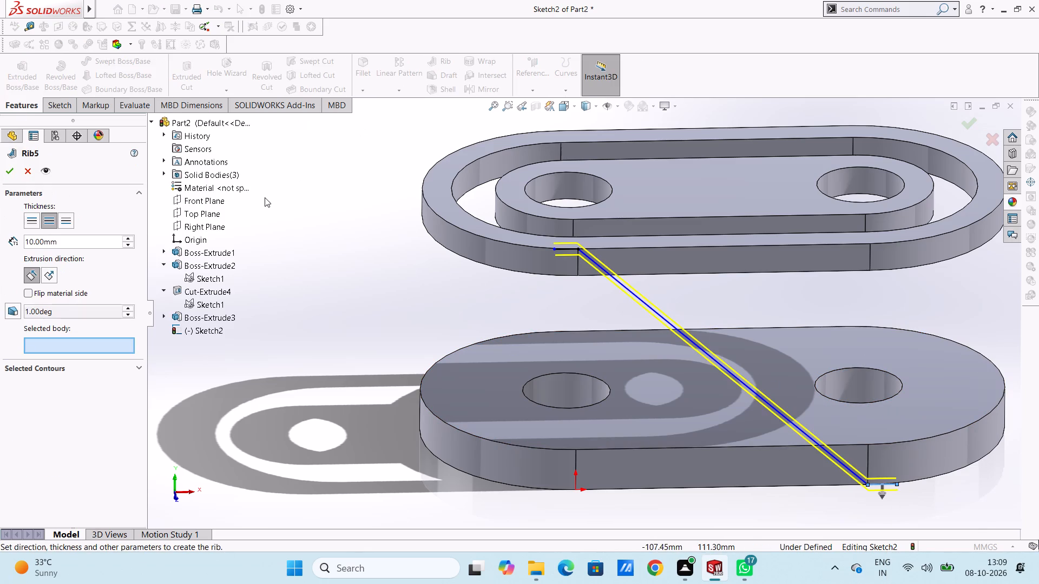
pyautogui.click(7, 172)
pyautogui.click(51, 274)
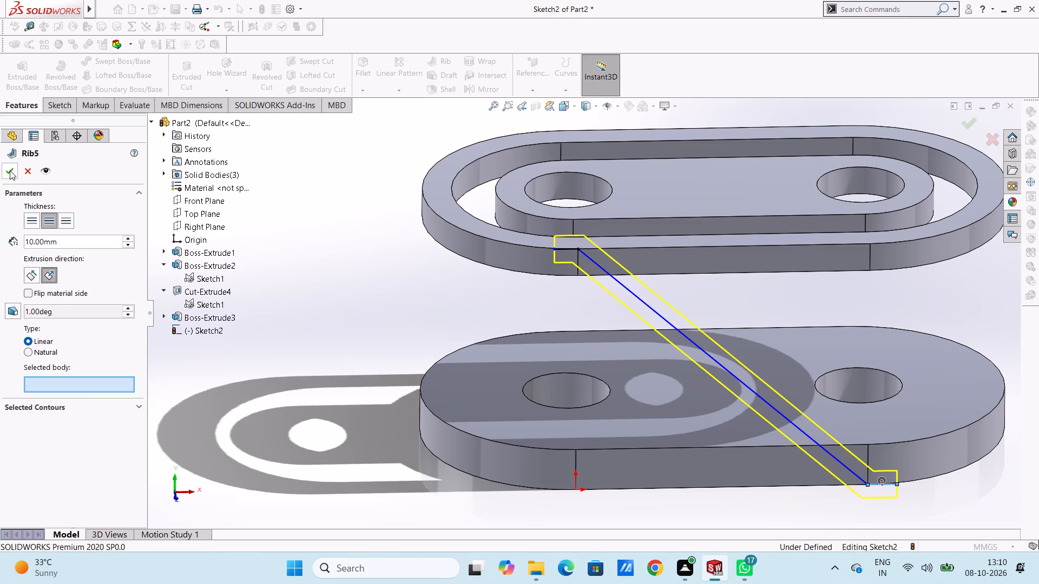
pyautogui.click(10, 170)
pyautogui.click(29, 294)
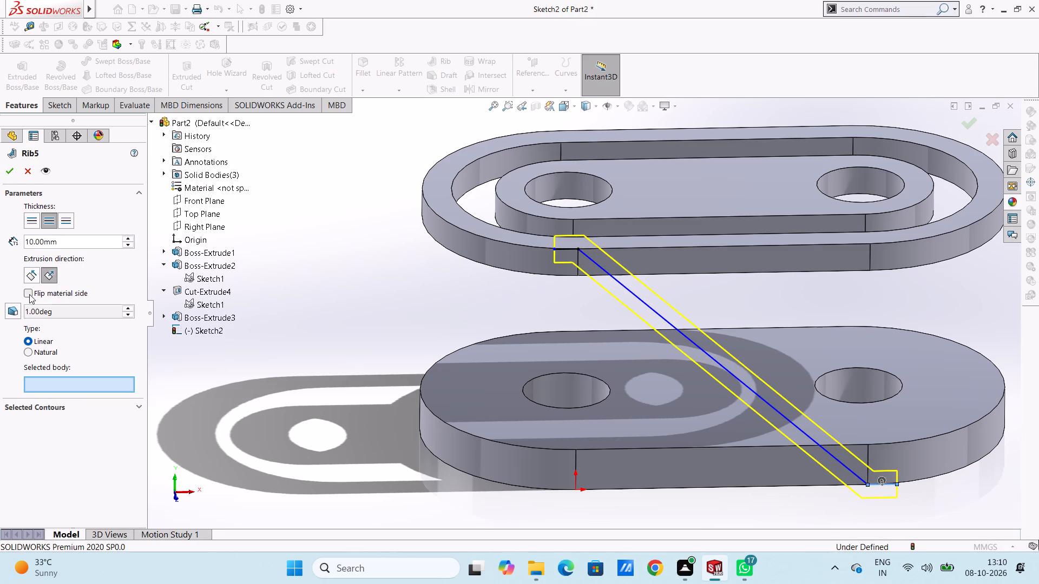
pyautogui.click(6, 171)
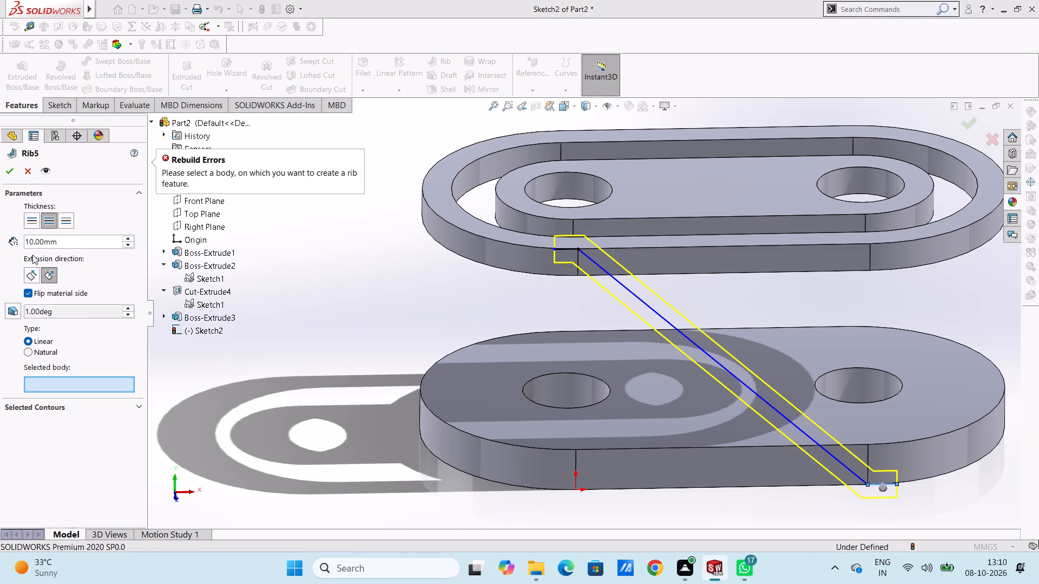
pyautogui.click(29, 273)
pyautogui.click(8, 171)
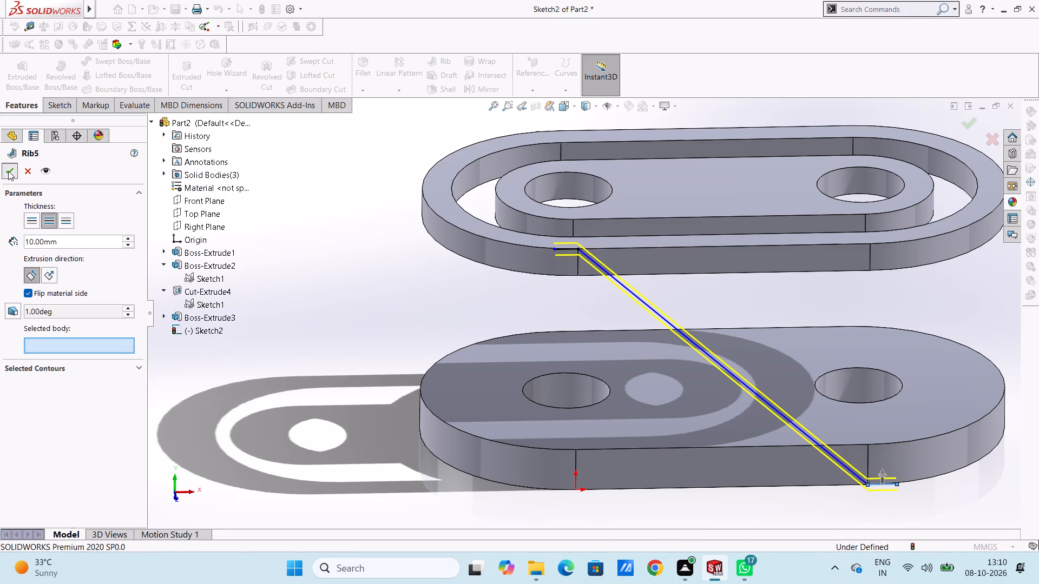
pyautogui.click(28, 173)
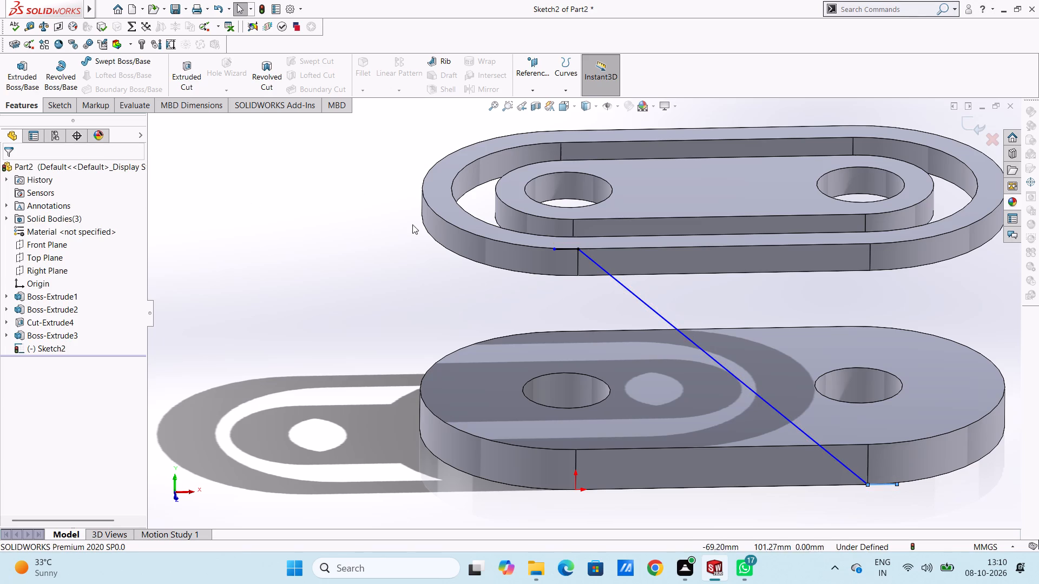
# Undo the diagonal line and both short horizontal lines, back to an empty sketch.
pyautogui.moveTo(464, 264); pyautogui.dragTo(456, 287, button='middle')
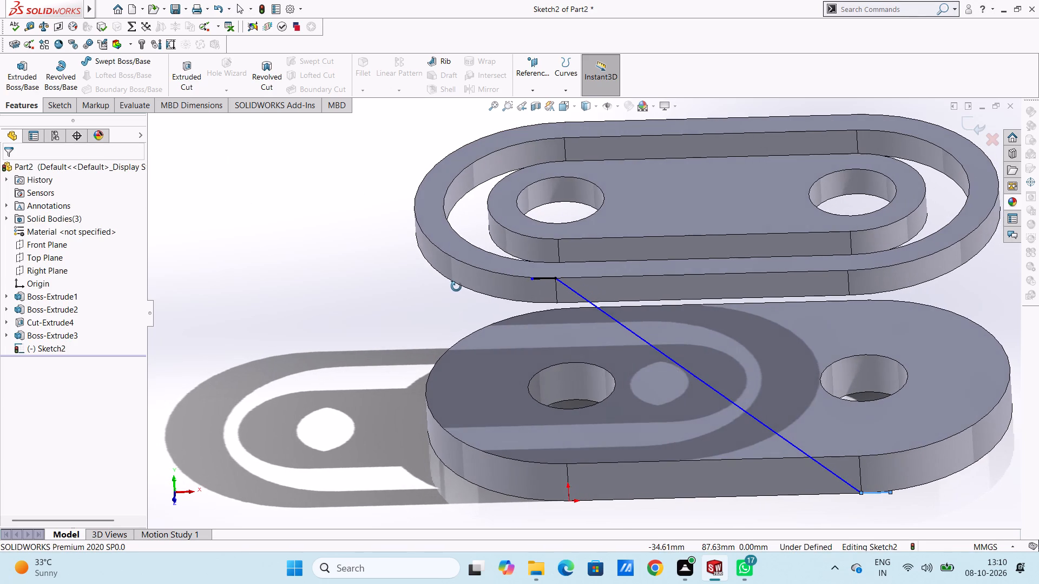
pyautogui.moveTo(456, 287); pyautogui.dragTo(448, 293, button='middle')
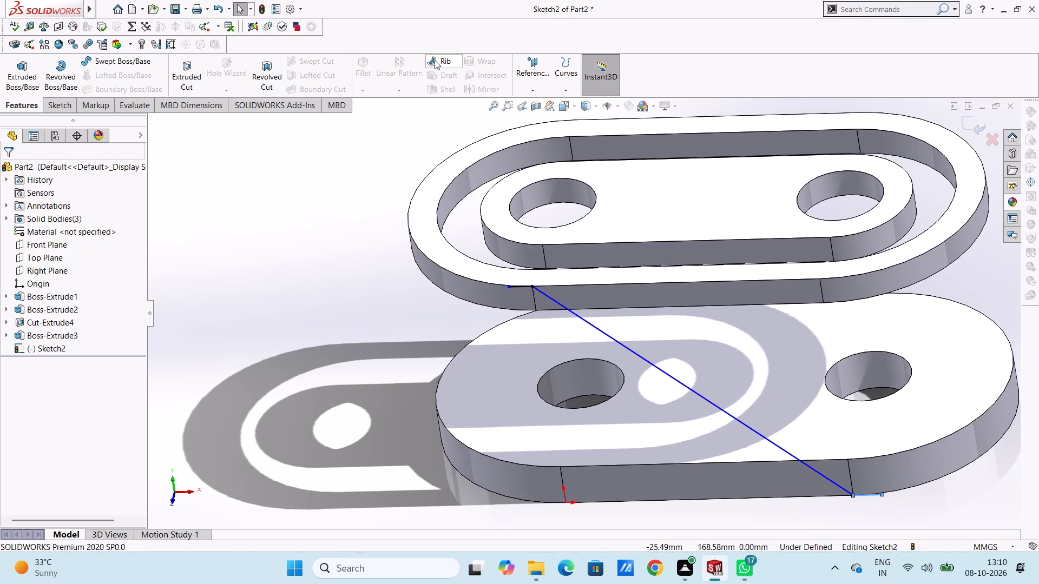
pyautogui.hotkey('ctrl', 'z')
pyautogui.keyDown('ctrl'); pyautogui.click(435, 95); pyautogui.keyUp('ctrl')
pyautogui.hotkey('ctrl', 'z')
pyautogui.hotkey('ctrl', 'z')
pyautogui.hotkey('ctrl', 'z')
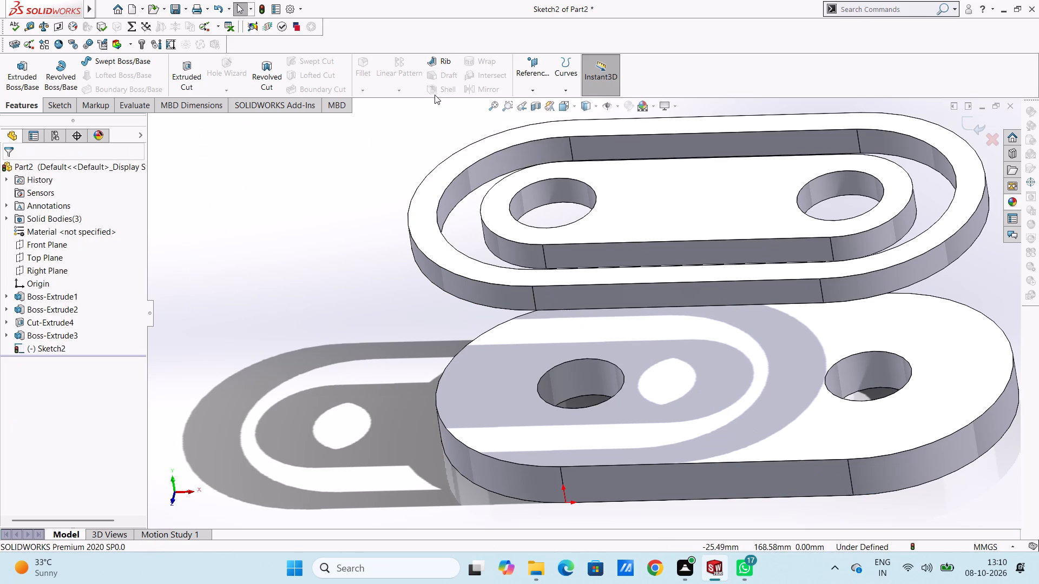
# Draw a 25 mm wide by 15 mm high rectangle on the slot base, from its far lower corner toward the origin.
pyautogui.hotkey('ctrl', '1')
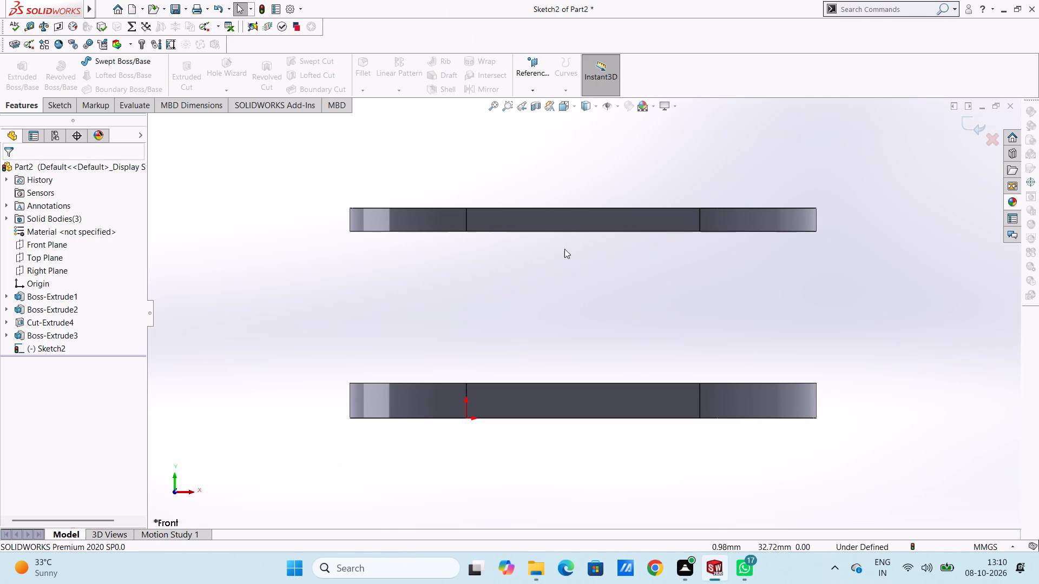
pyautogui.click(54, 110)
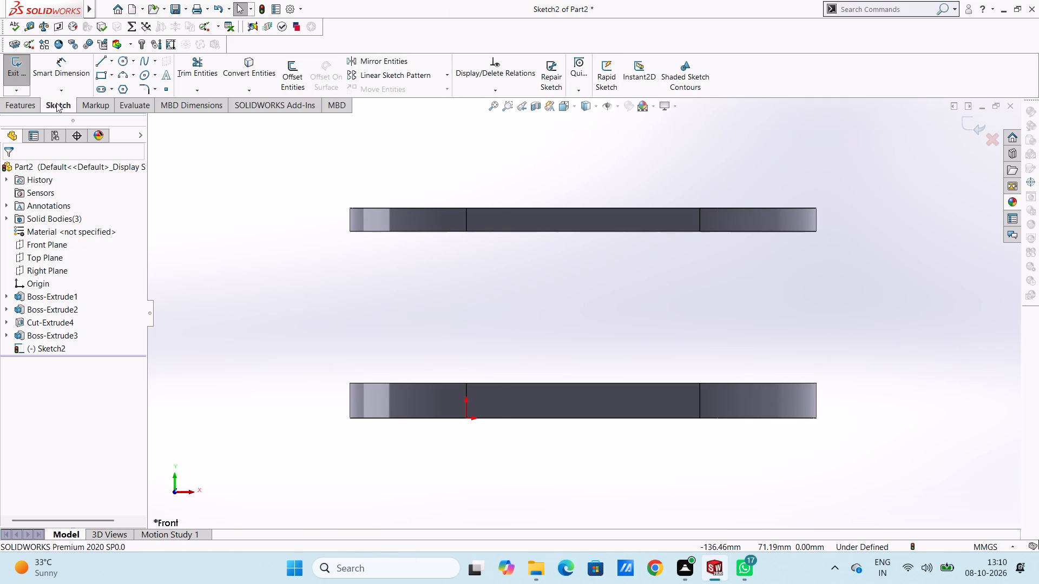
pyautogui.click(102, 77)
pyautogui.click(700, 418)
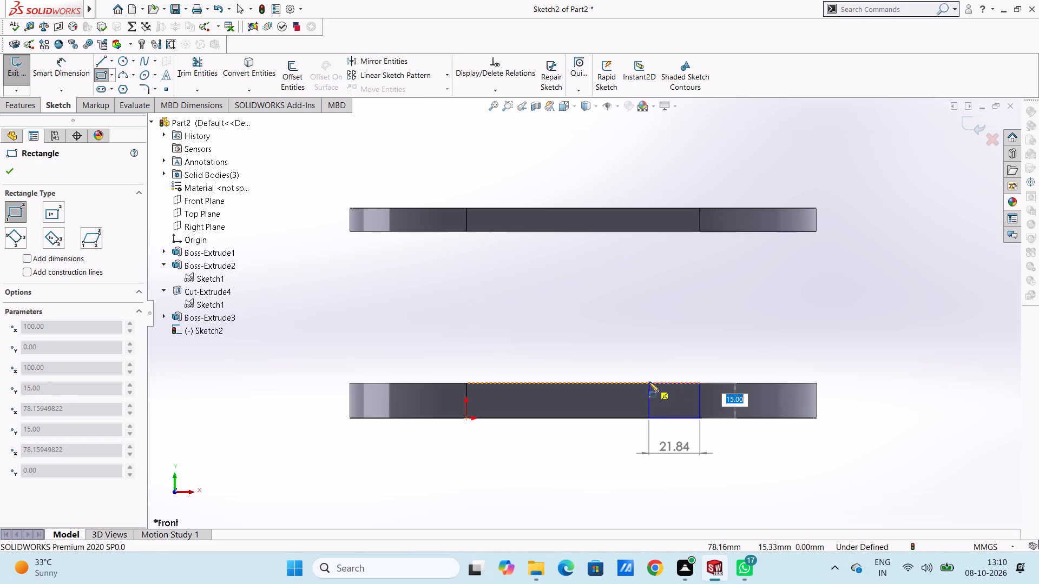
pyautogui.press('Return')
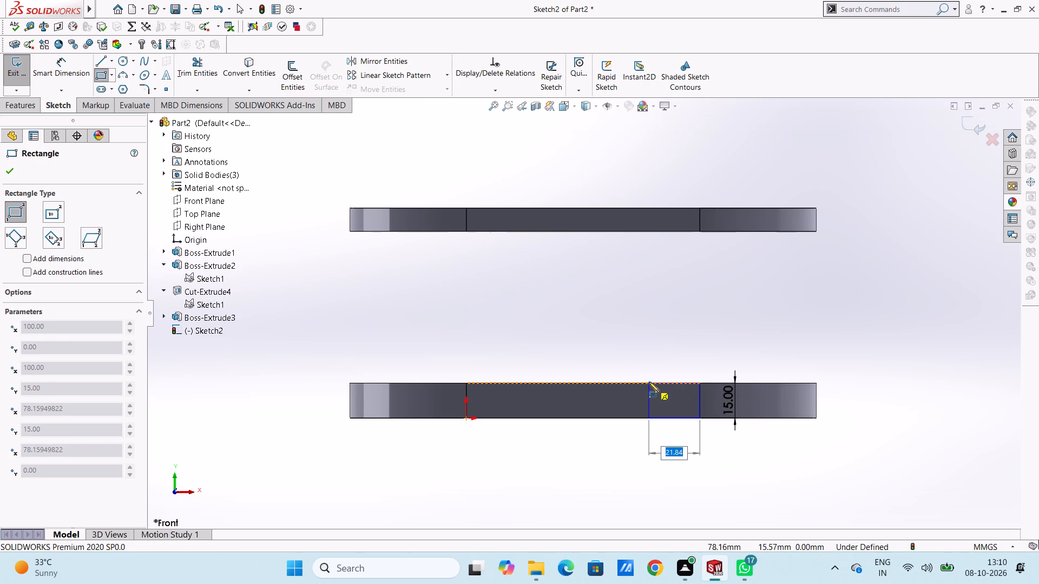
pyautogui.write('25')
pyautogui.press('Return')
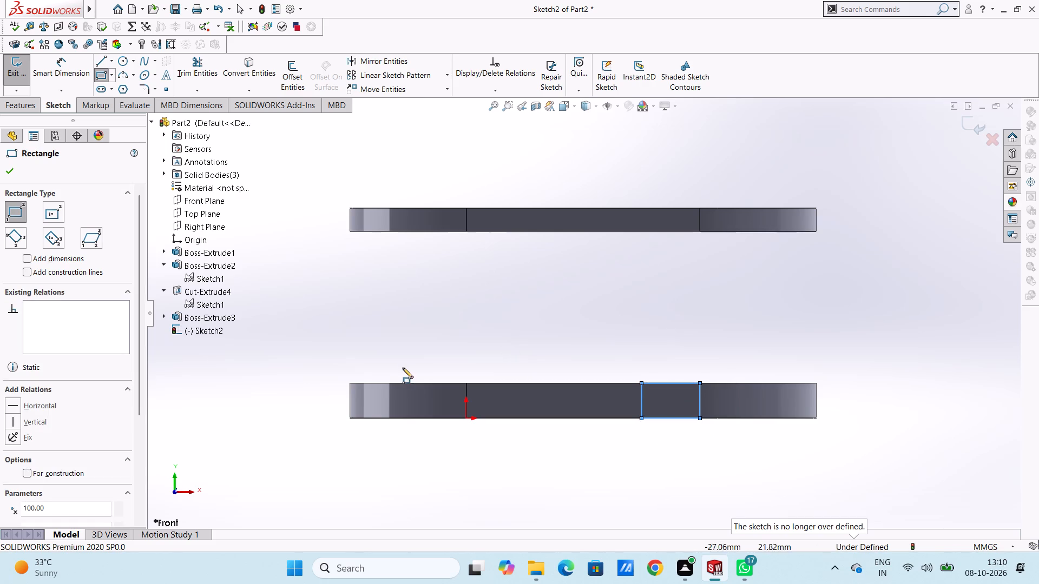
# Draw a 25 mm wide by 10 mm high rectangle on the upper ring, starting at the top corner above the origin.
pyautogui.click(466, 209)
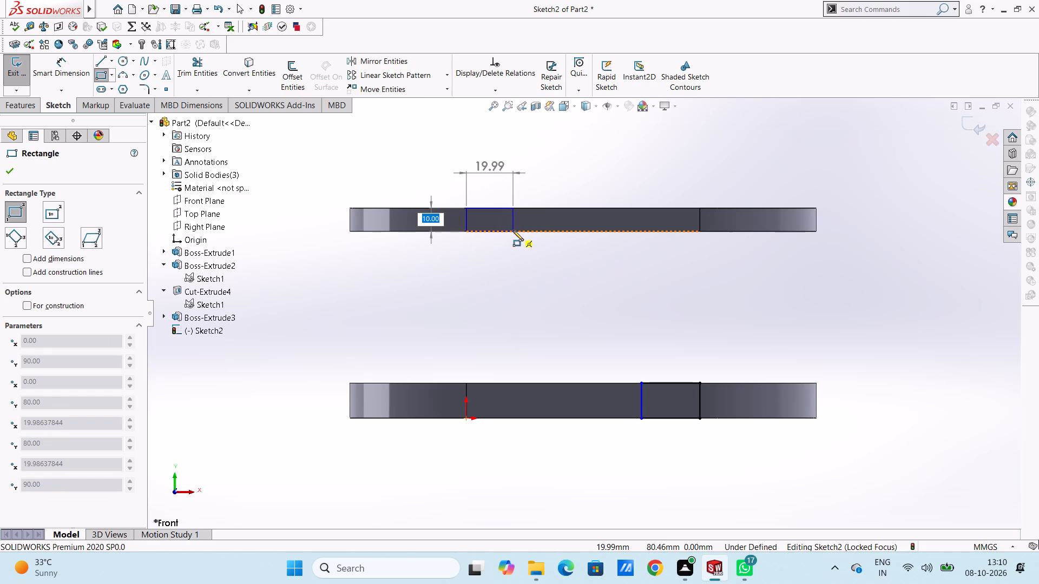
pyautogui.press('Return')
pyautogui.write('25')
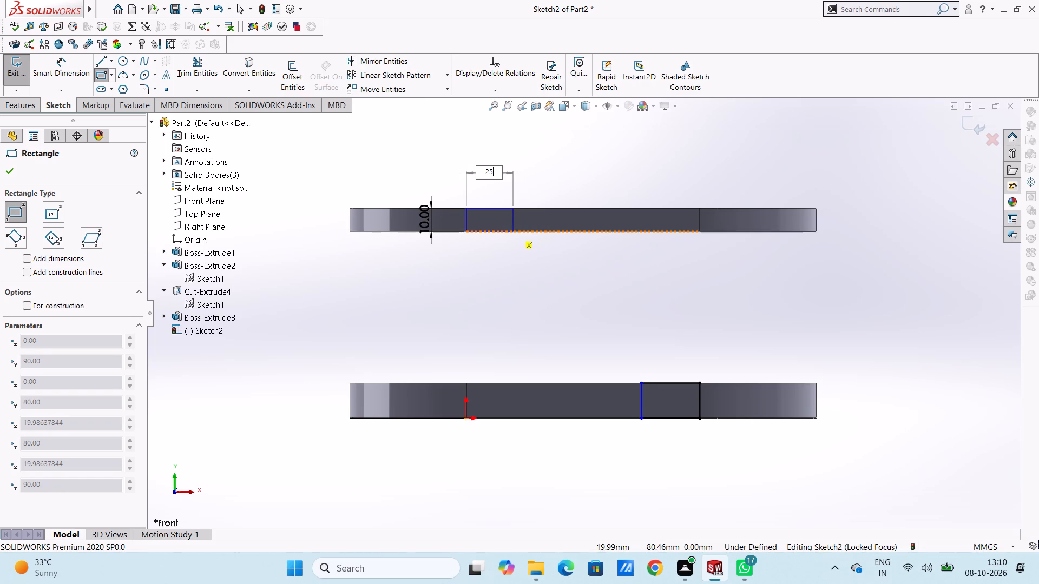
pyautogui.press('Return')
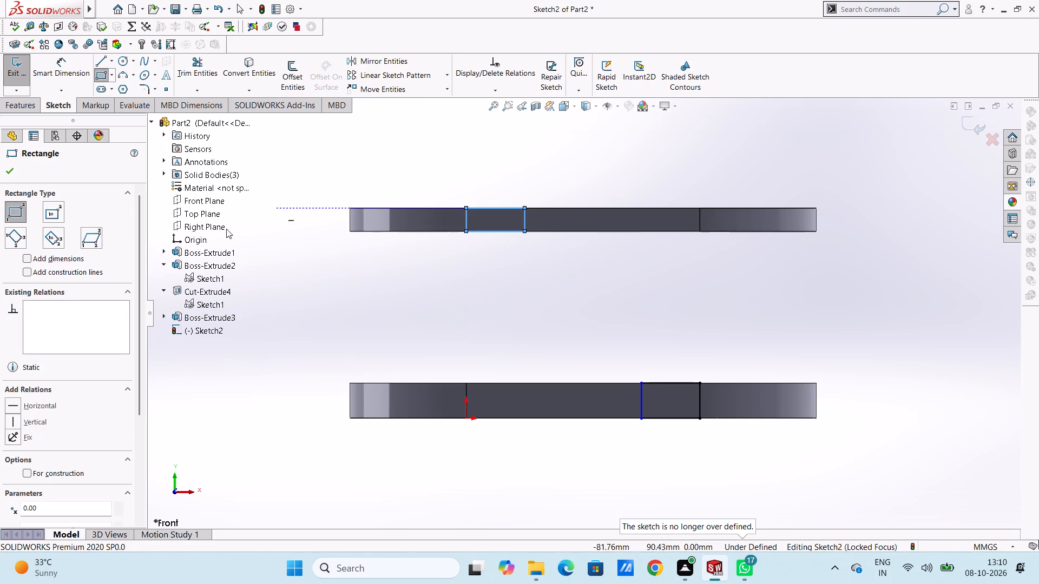
pyautogui.click(18, 178)
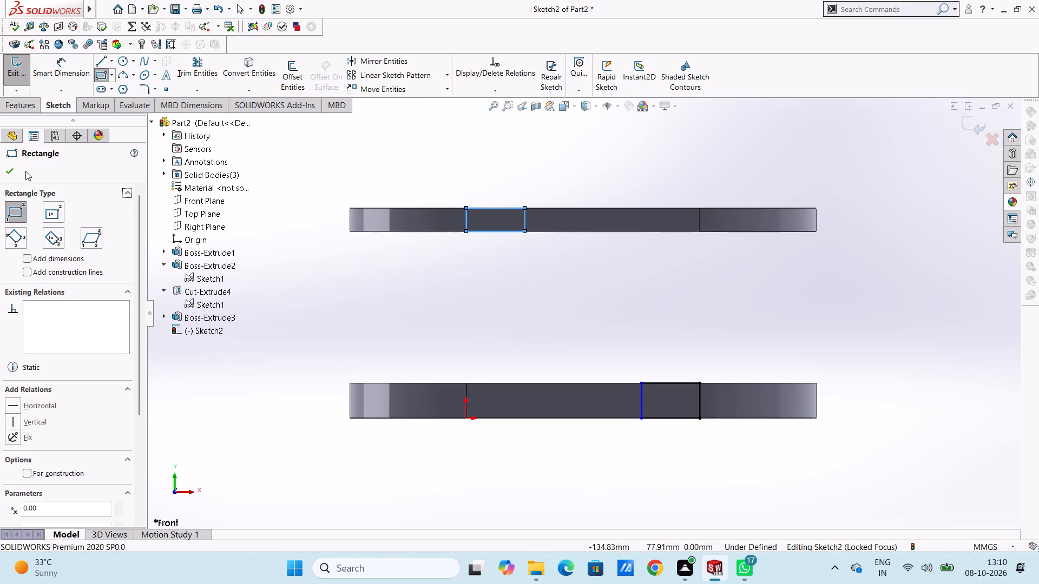
pyautogui.click(9, 168)
pyautogui.click(299, 244)
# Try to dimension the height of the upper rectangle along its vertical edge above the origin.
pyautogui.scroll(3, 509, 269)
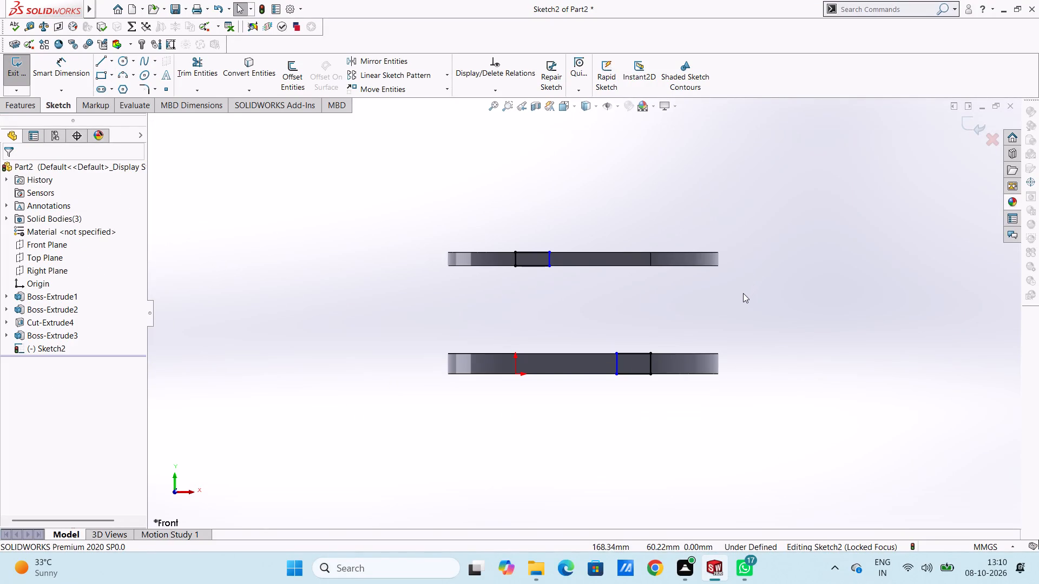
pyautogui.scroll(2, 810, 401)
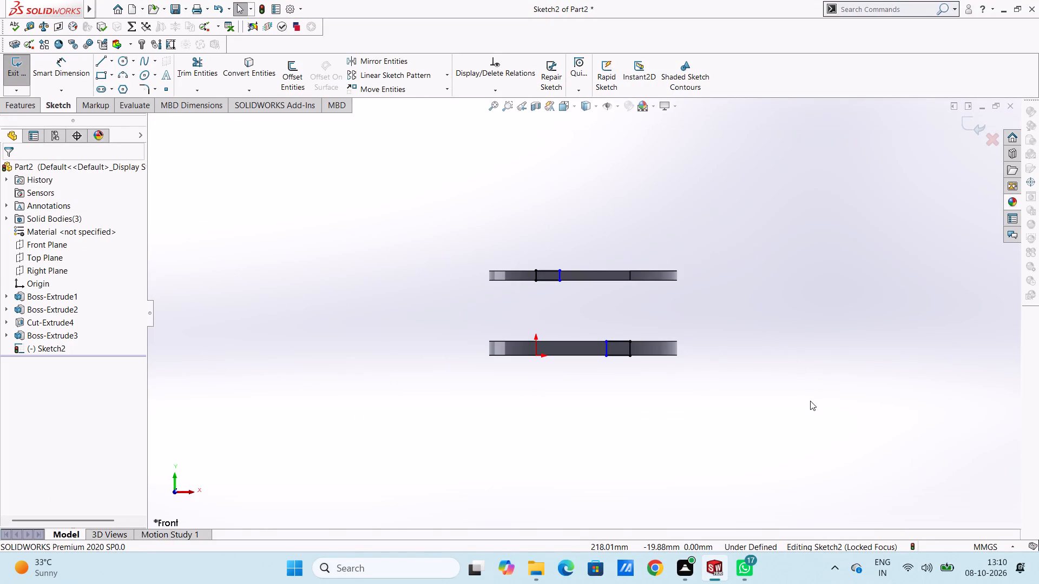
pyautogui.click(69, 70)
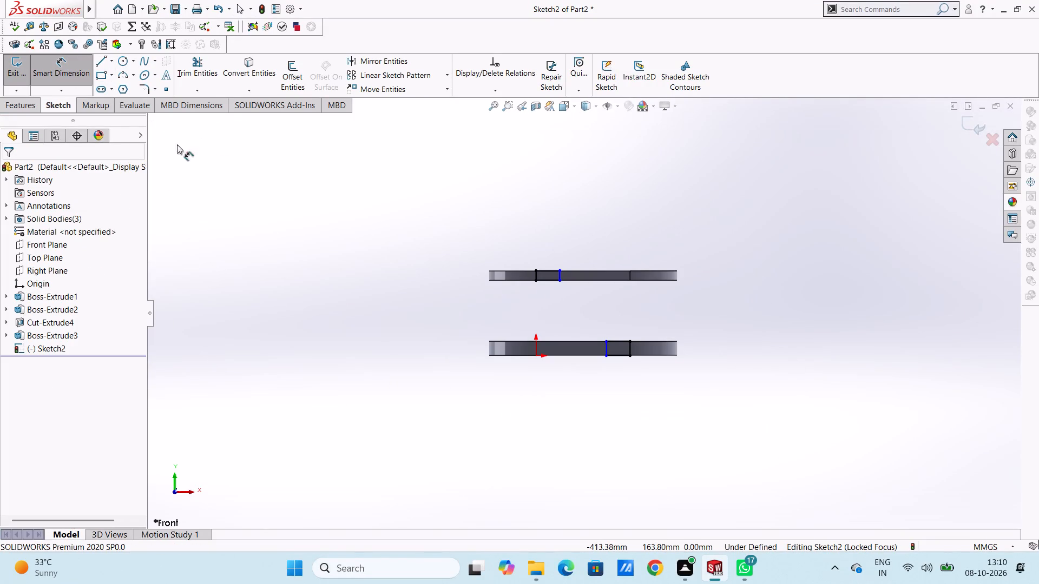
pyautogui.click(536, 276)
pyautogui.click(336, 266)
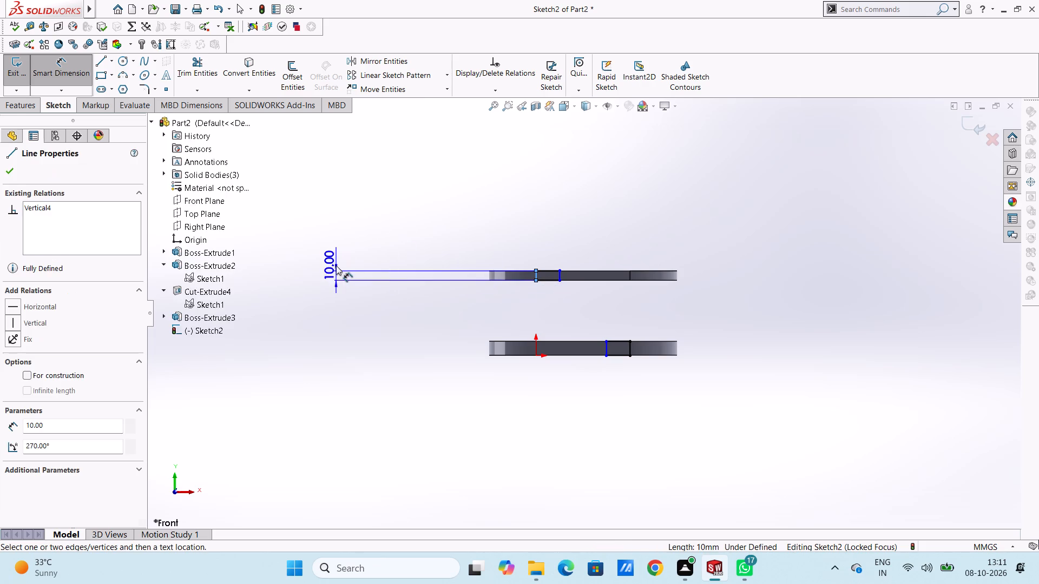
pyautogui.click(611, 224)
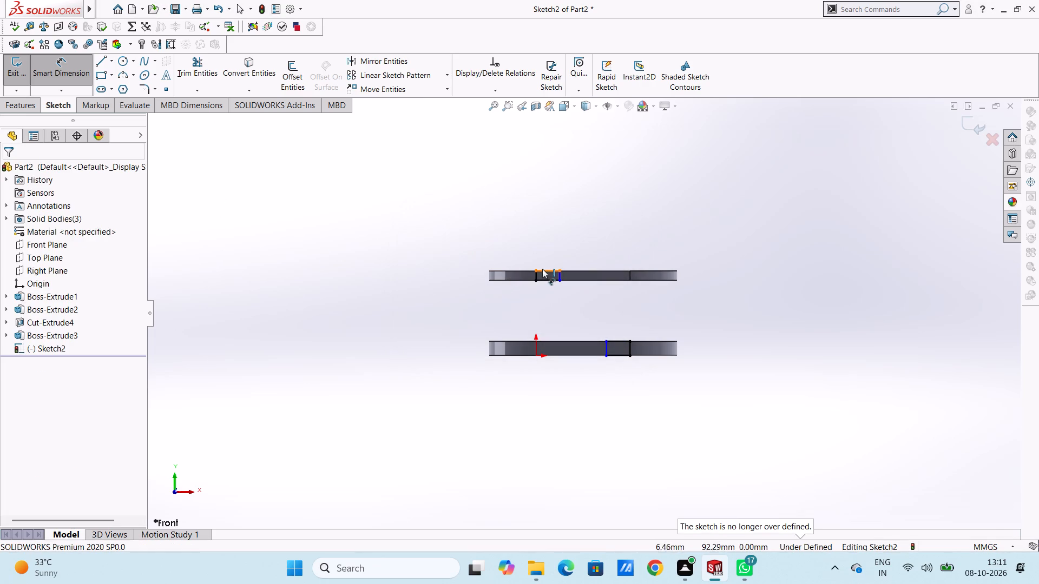
# Dimension the upper rectangle's width at 25 mm along its top edge.
pyautogui.click(543, 270)
pyautogui.click(536, 151)
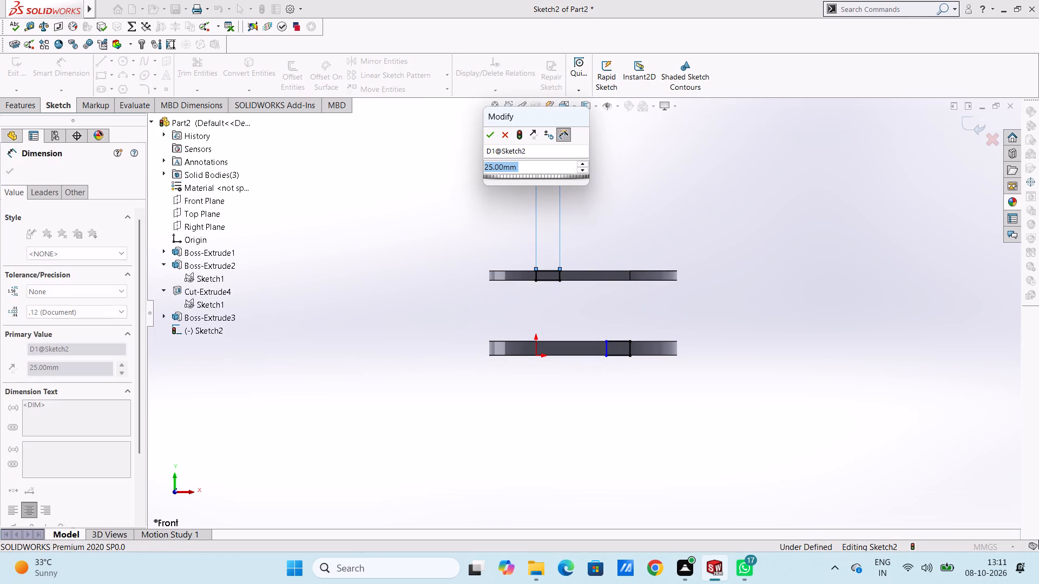
pyautogui.click(492, 134)
pyautogui.click(451, 203)
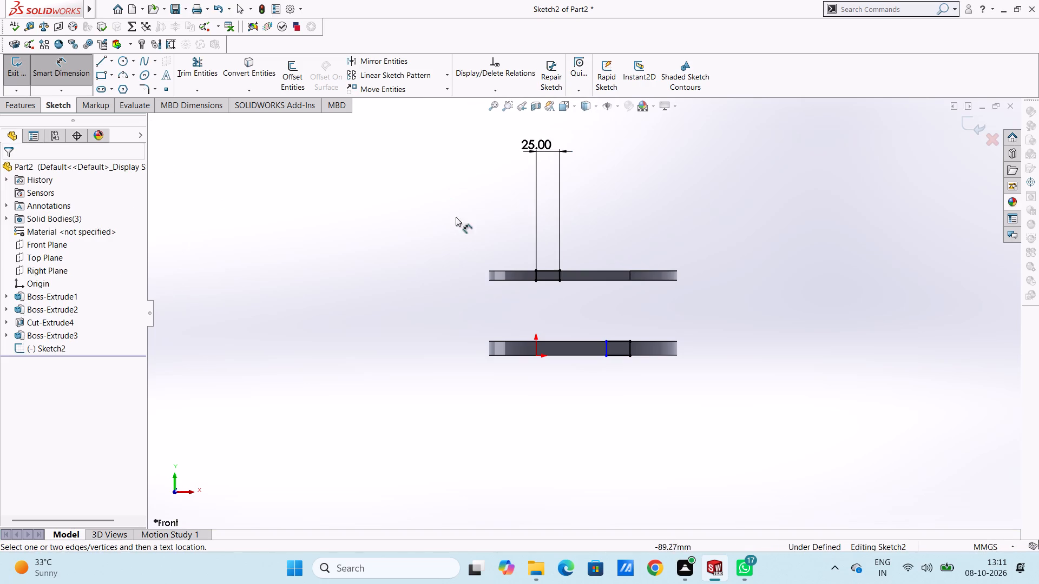
# Dimension the lower rectangle's width at 25 mm along its bottom edge.
pyautogui.scroll(-3, 620, 373)
pyautogui.click(603, 333)
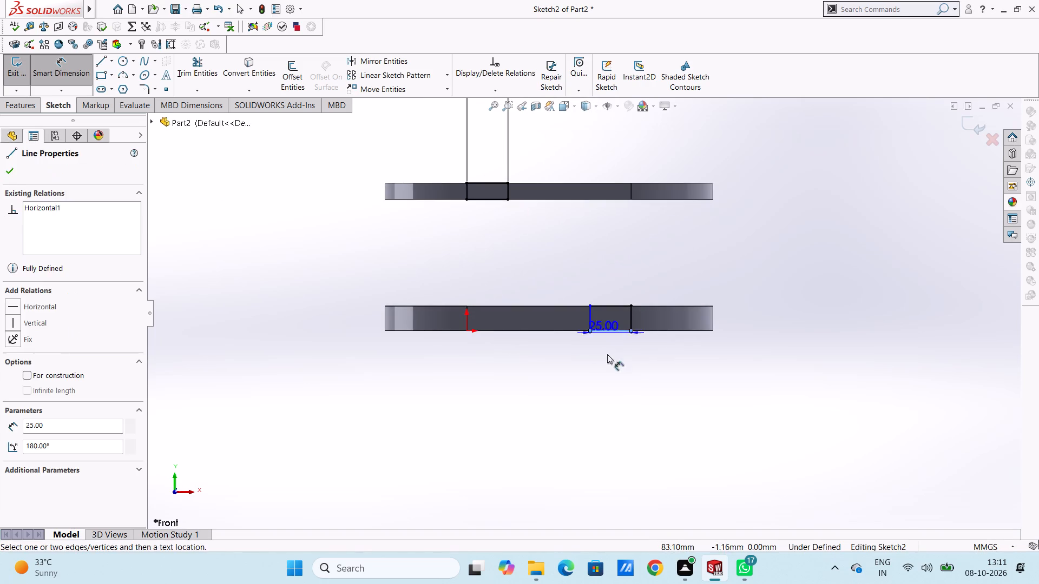
pyautogui.click(621, 430)
pyautogui.click(574, 415)
pyautogui.click(524, 417)
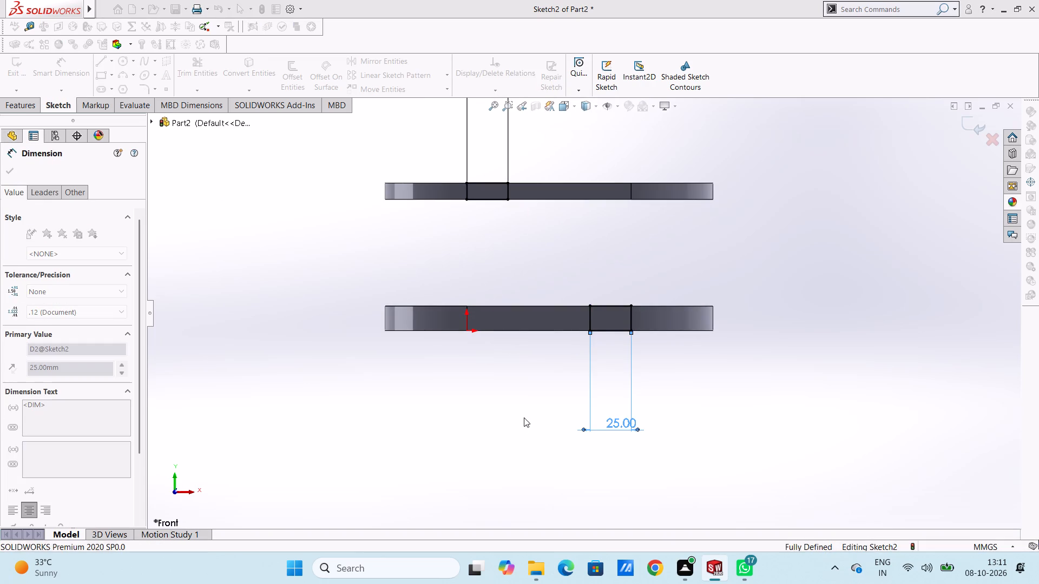
# Draw two parallel slanted lines joining the upper rectangle's bottom corners to the matching top corners of the lower rectangle.
pyautogui.scroll(-1, 705, 235)
pyautogui.scroll(2, 704, 247)
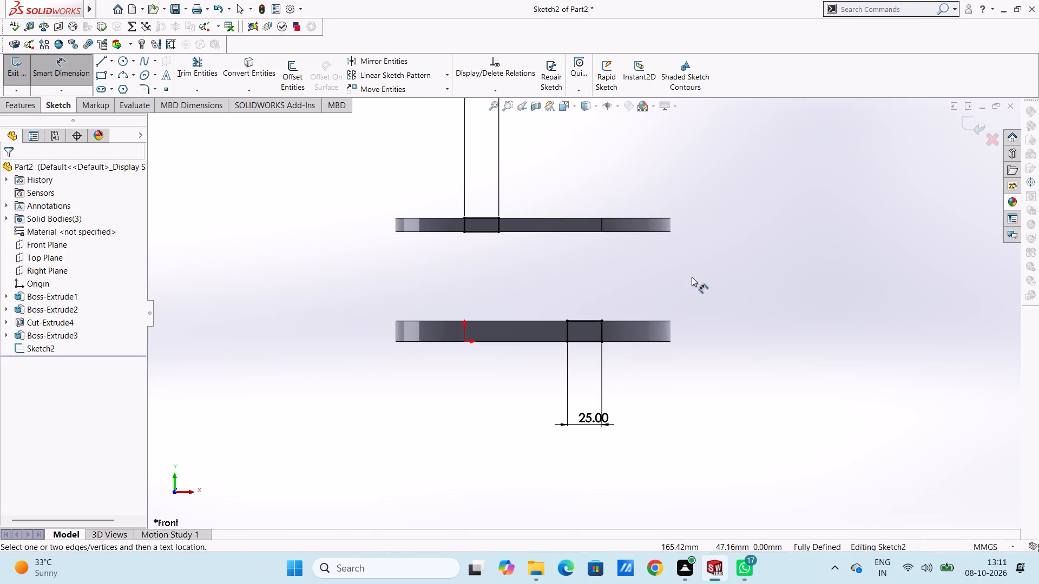
pyautogui.click(59, 74)
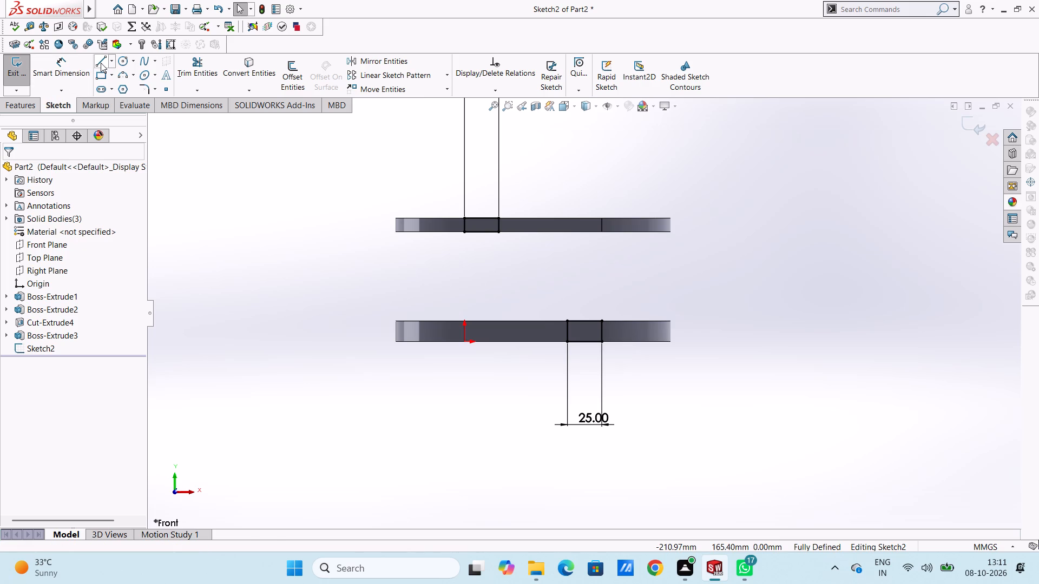
pyautogui.click(103, 61)
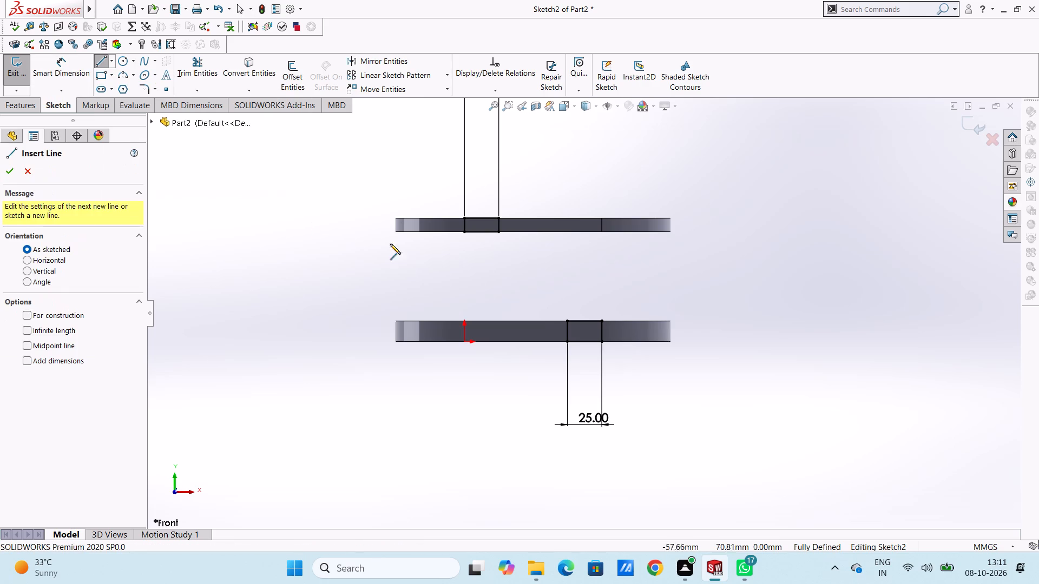
pyautogui.click(464, 234)
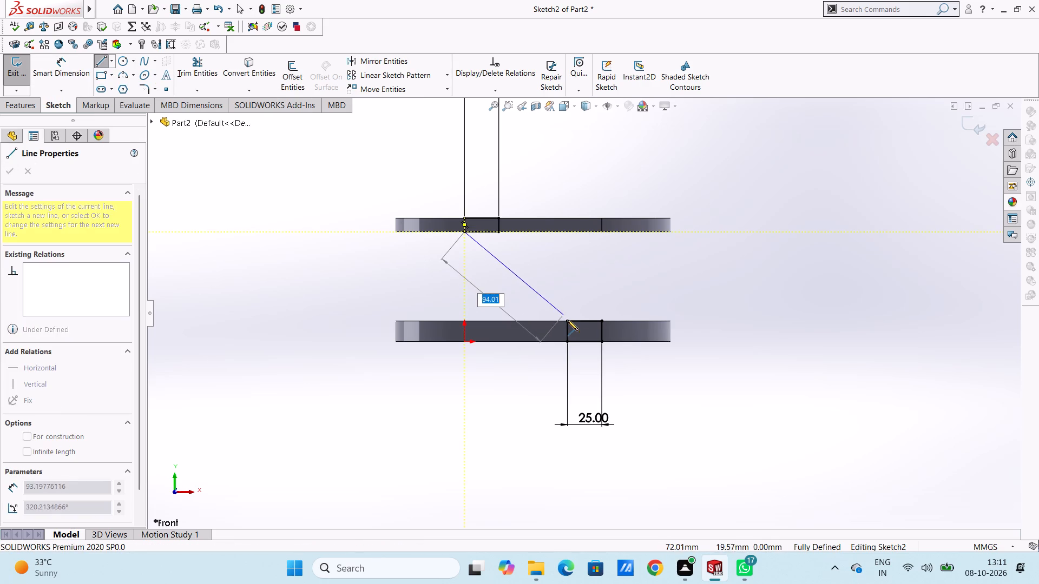
pyautogui.click(568, 322)
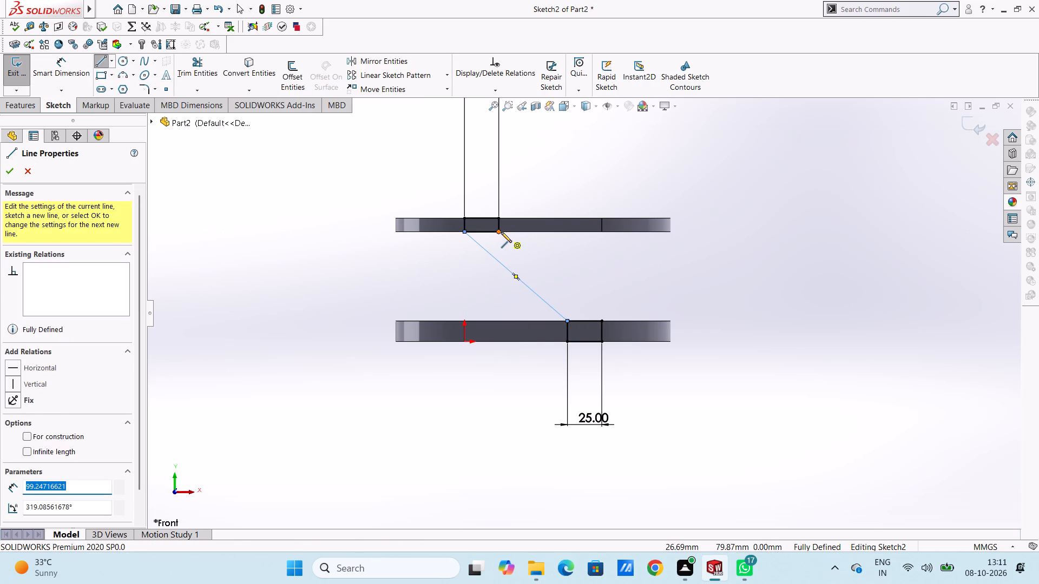
pyautogui.click(501, 232)
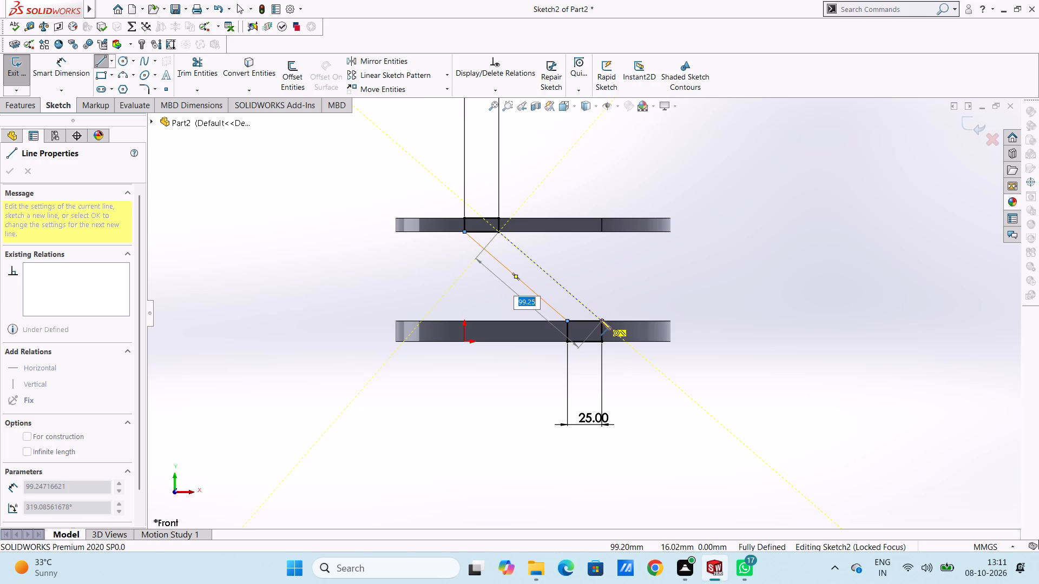
pyautogui.click(601, 320)
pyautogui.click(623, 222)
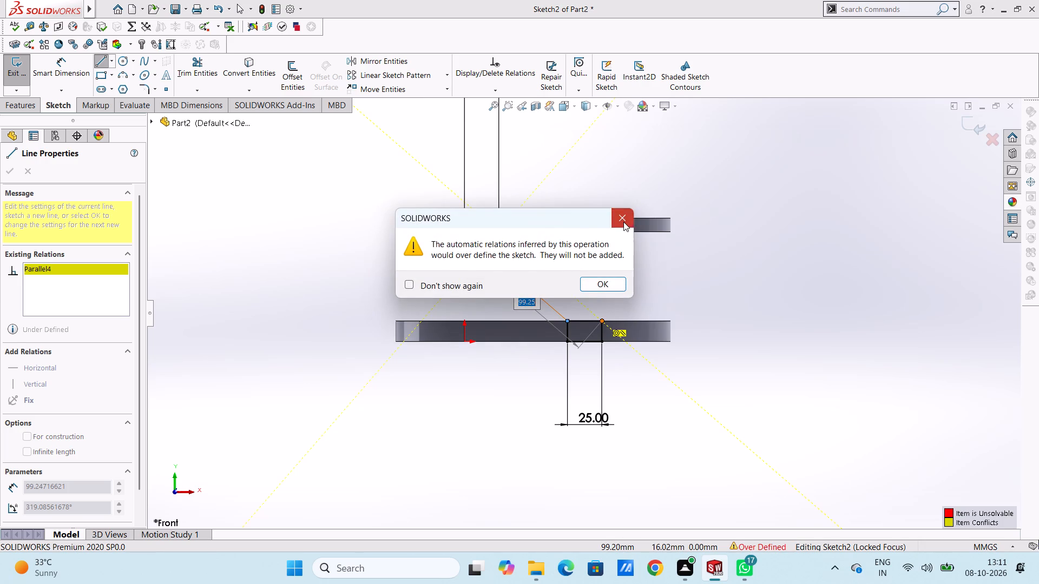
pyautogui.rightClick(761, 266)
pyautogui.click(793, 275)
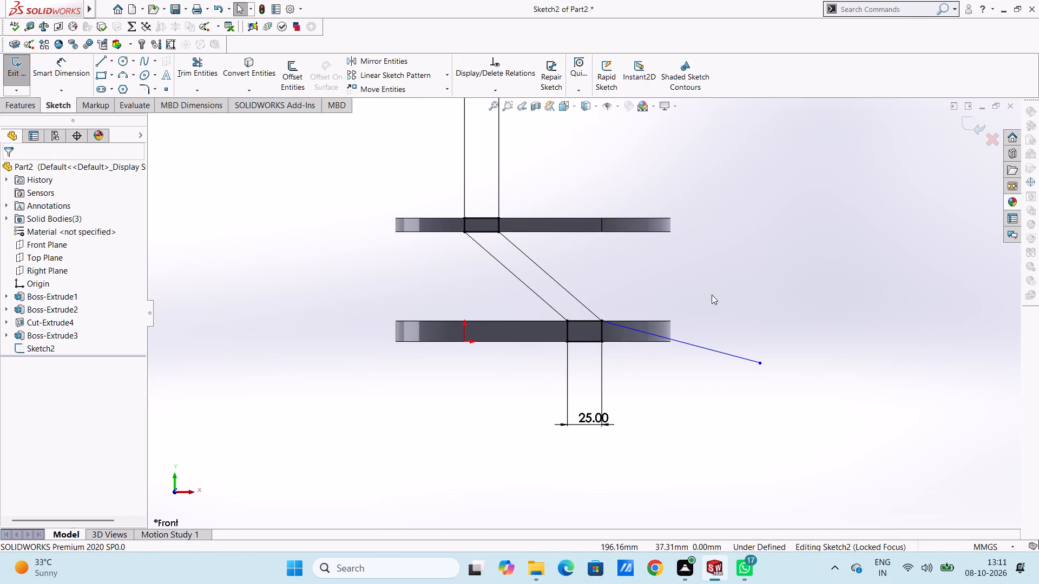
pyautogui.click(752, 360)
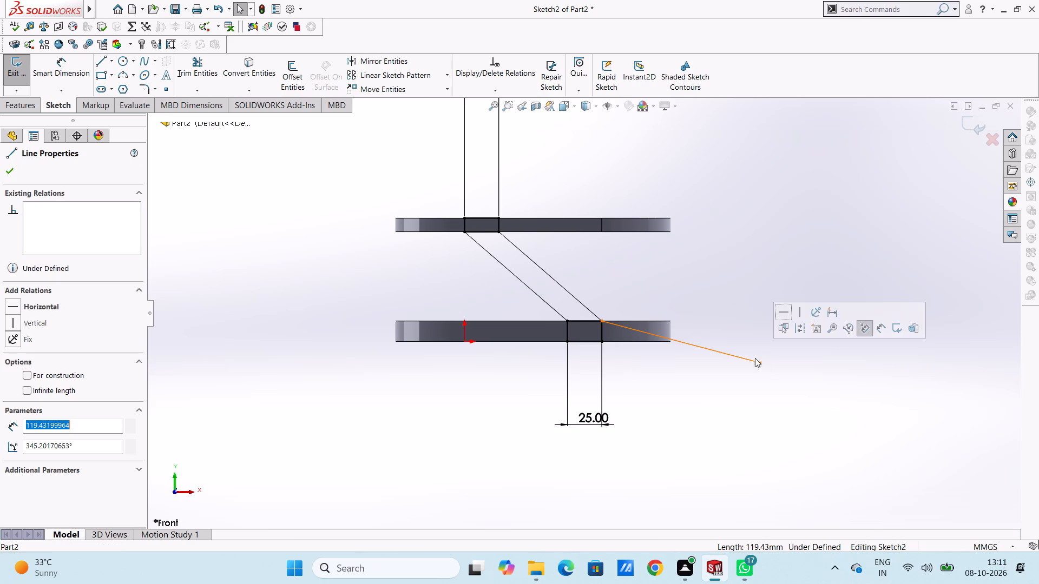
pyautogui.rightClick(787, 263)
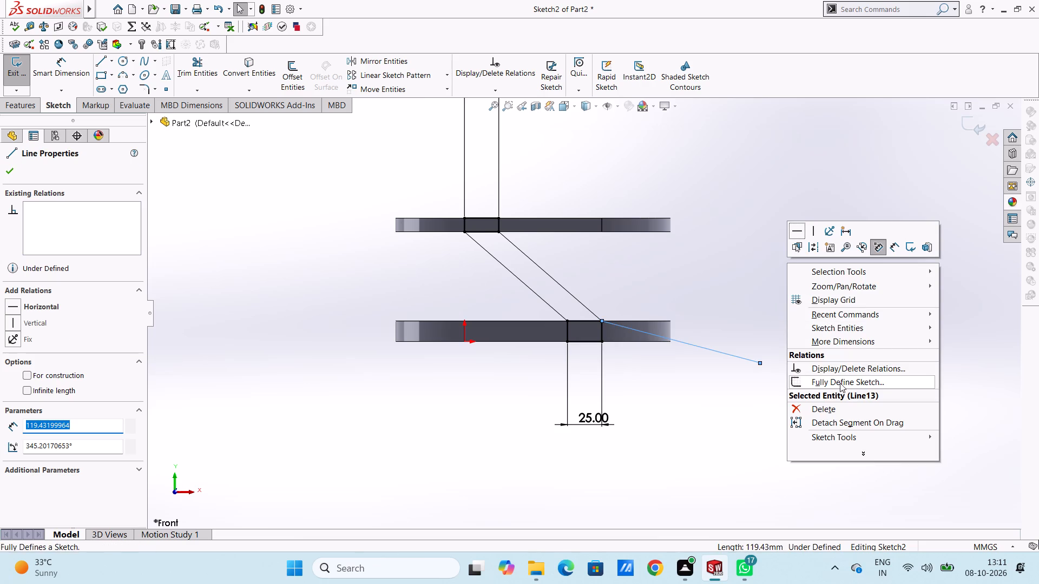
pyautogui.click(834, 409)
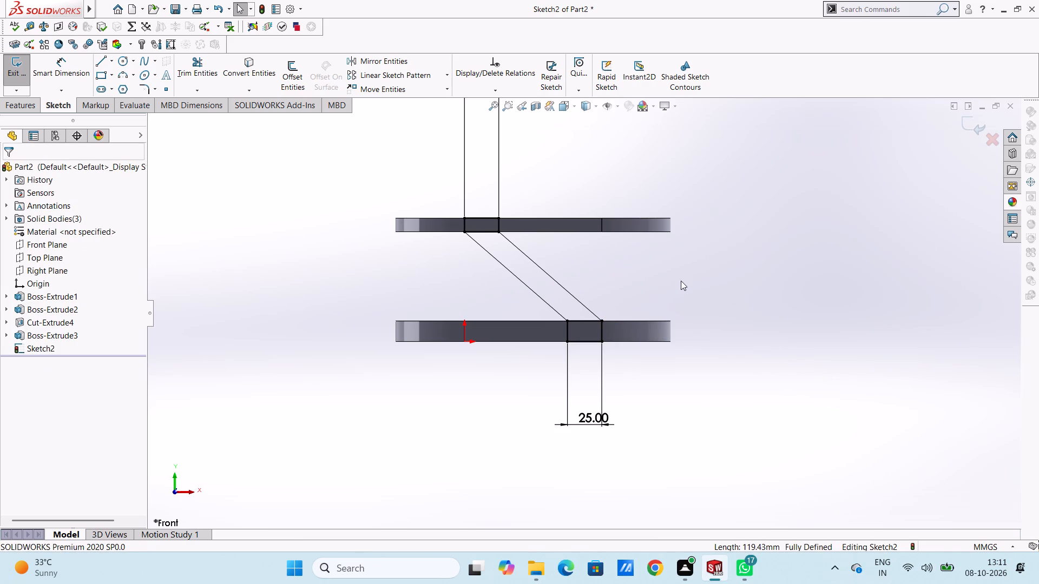
# Trim away the upper rectangle's bottom edge and the lower rectangle's top edge to form one continuous strut profile.
pyautogui.click(200, 61)
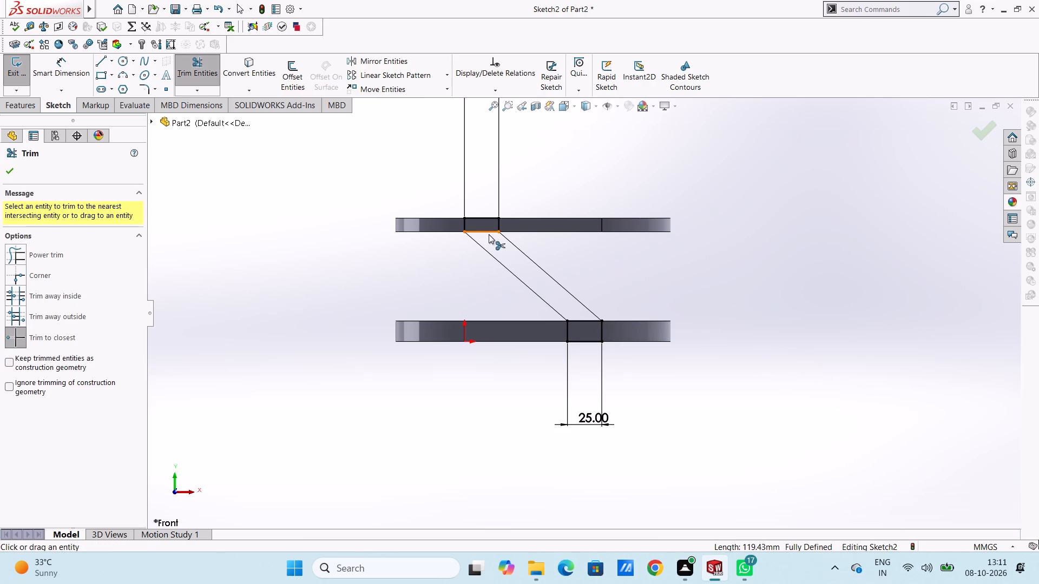
pyautogui.click(489, 234)
pyautogui.click(588, 320)
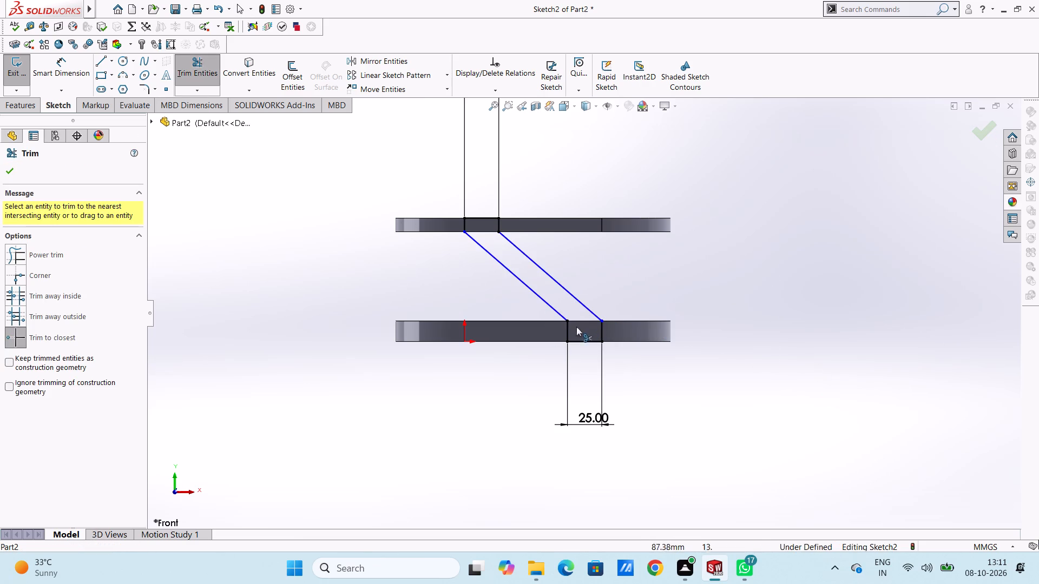
pyautogui.click(9, 174)
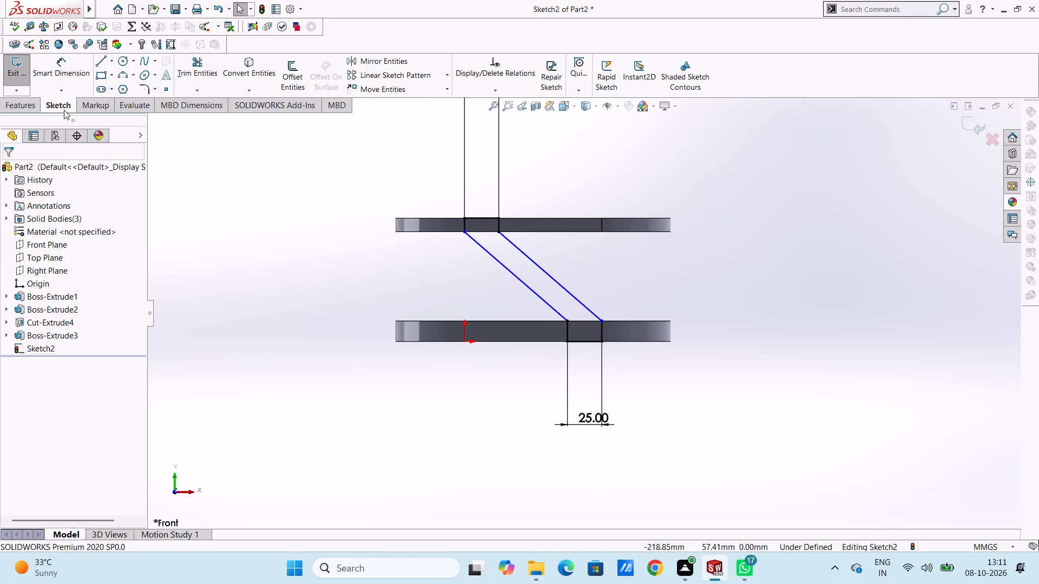
# Dimension the vertical height of the slanted line on the origin side at 65 mm.
pyautogui.click(75, 69)
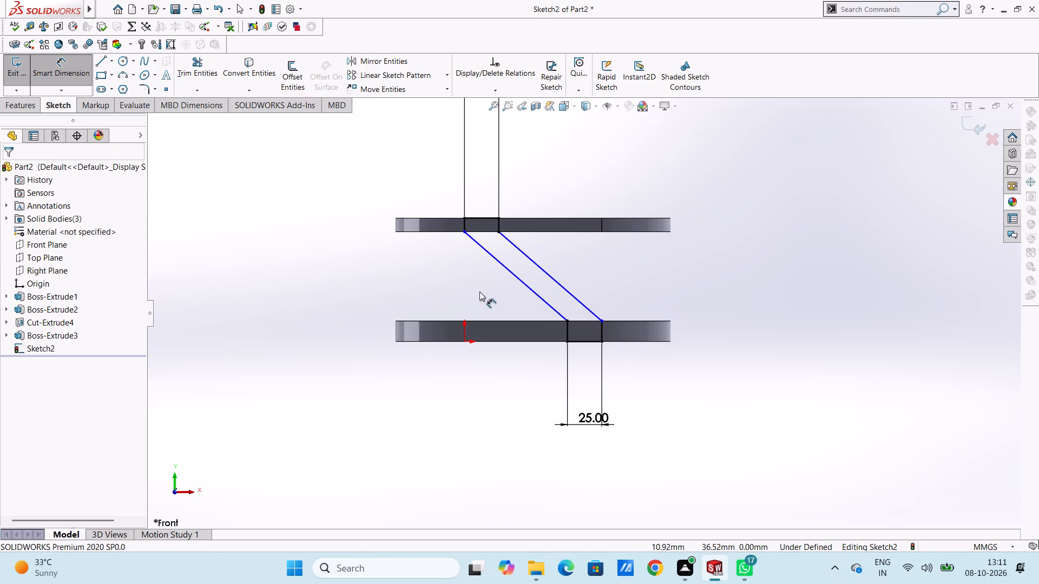
pyautogui.click(521, 282)
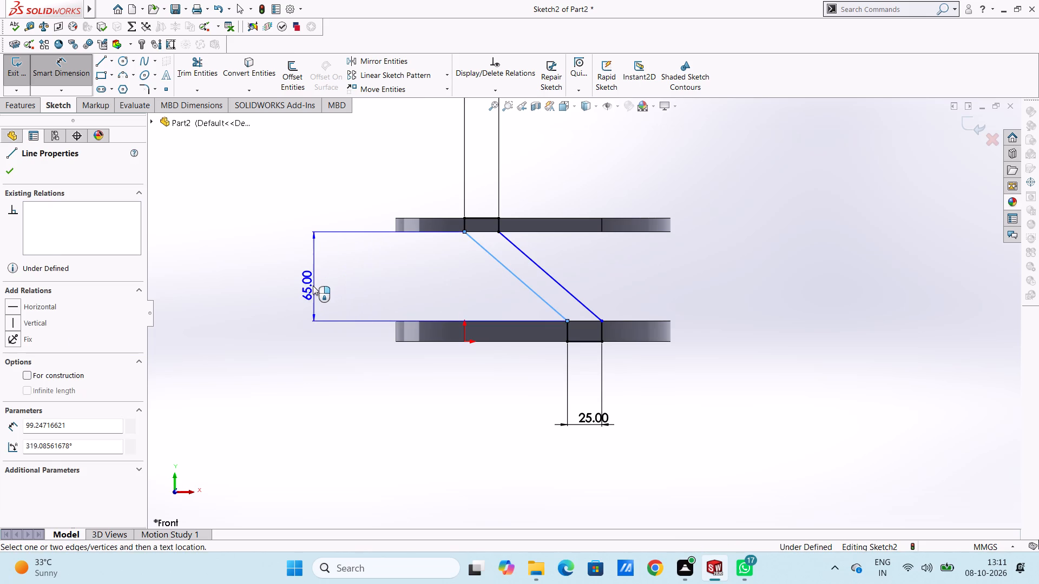
pyautogui.click(313, 286)
pyautogui.click(268, 269)
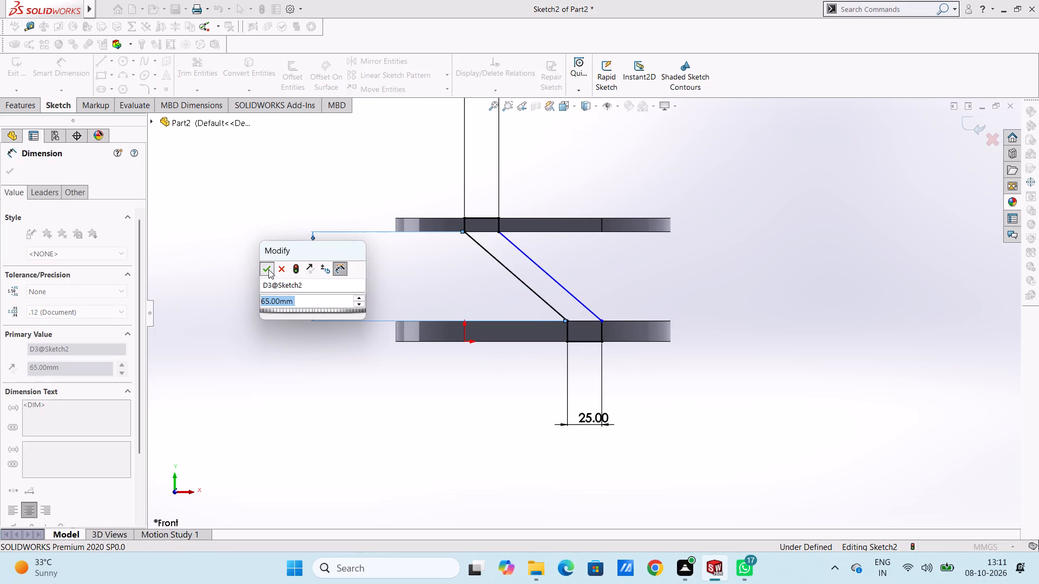
pyautogui.click(270, 240)
# Dimension the vertical height of the other slanted line, farther from the origin, at 65 mm.
pyautogui.click(549, 276)
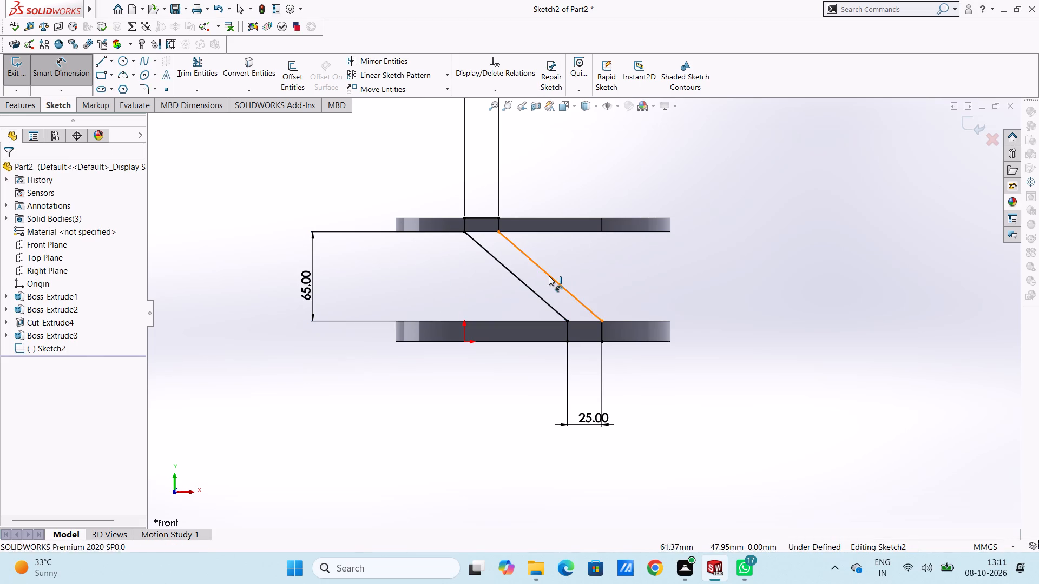
pyautogui.click(864, 262)
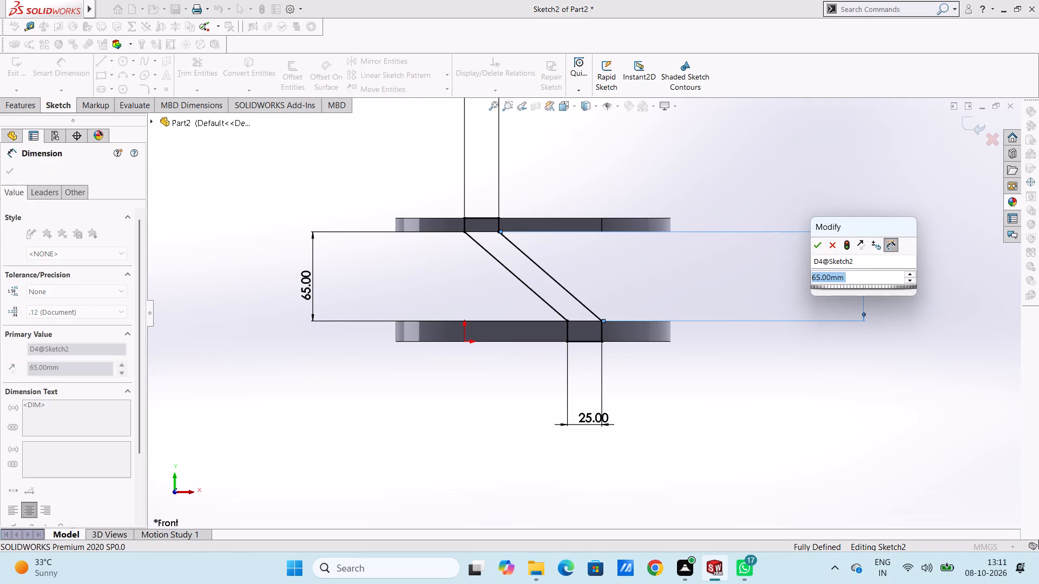
pyautogui.click(818, 249)
pyautogui.click(814, 213)
pyautogui.moveTo(831, 178); pyautogui.dragTo(793, 265, button='middle')
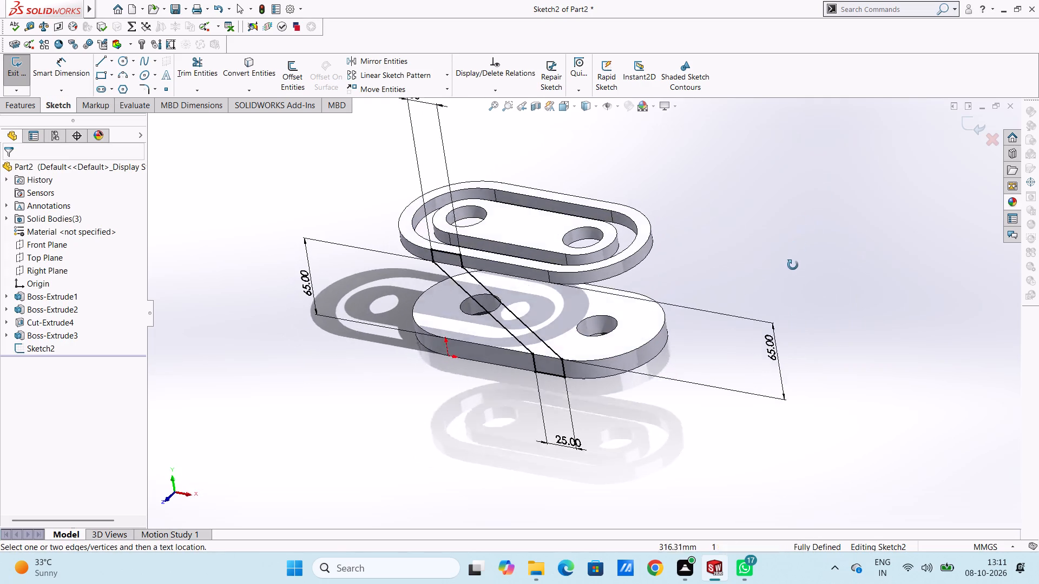
pyautogui.moveTo(793, 265); pyautogui.dragTo(788, 283, button='middle')
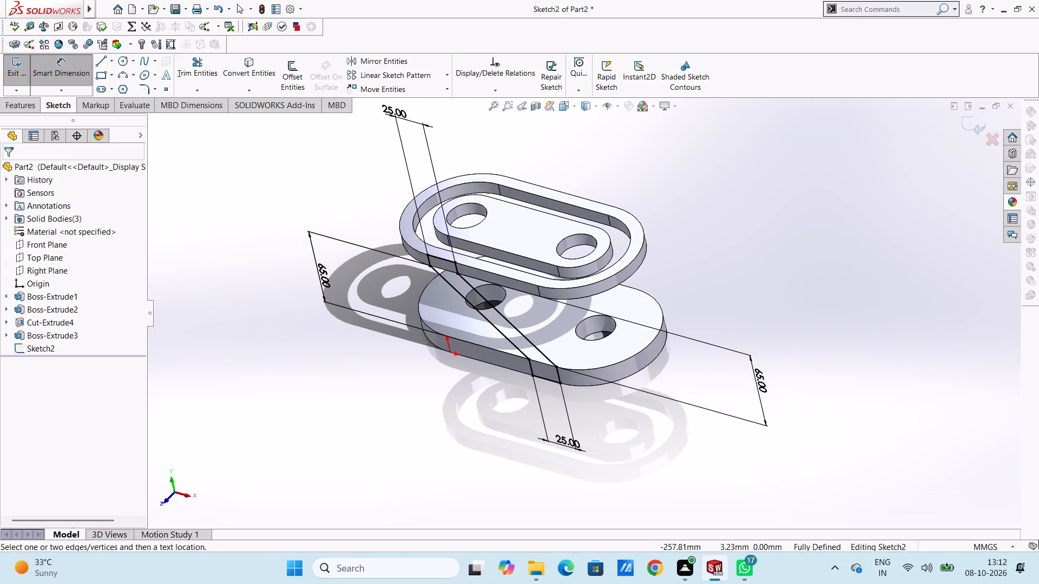
pyautogui.moveTo(71, 72); pyautogui.dragTo(67, 80)
# Extrude the strut profile 10 mm blind in the reversed direction, inward over the base, with merged result.
pyautogui.click(20, 109)
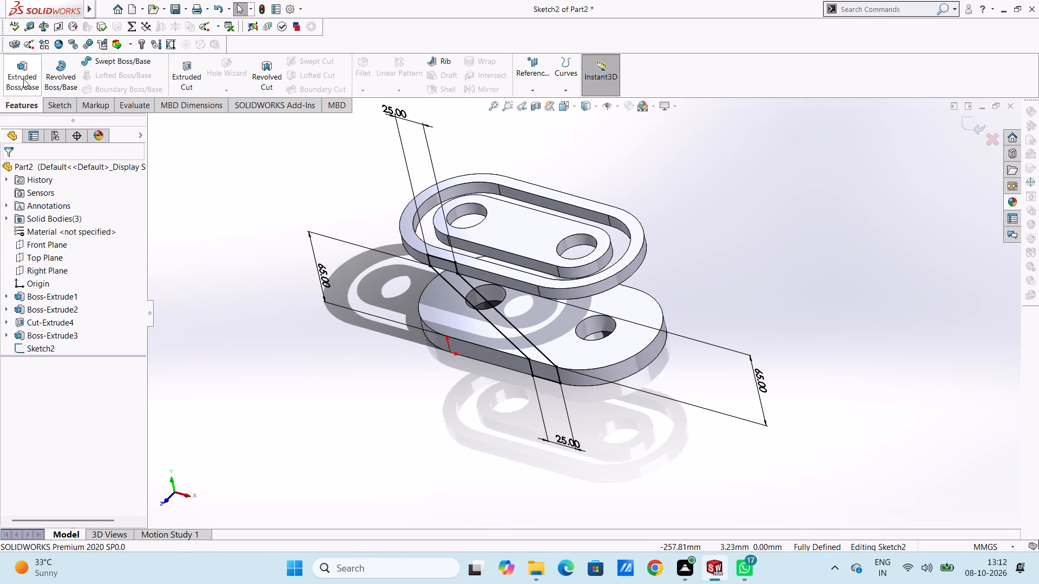
pyautogui.click(24, 74)
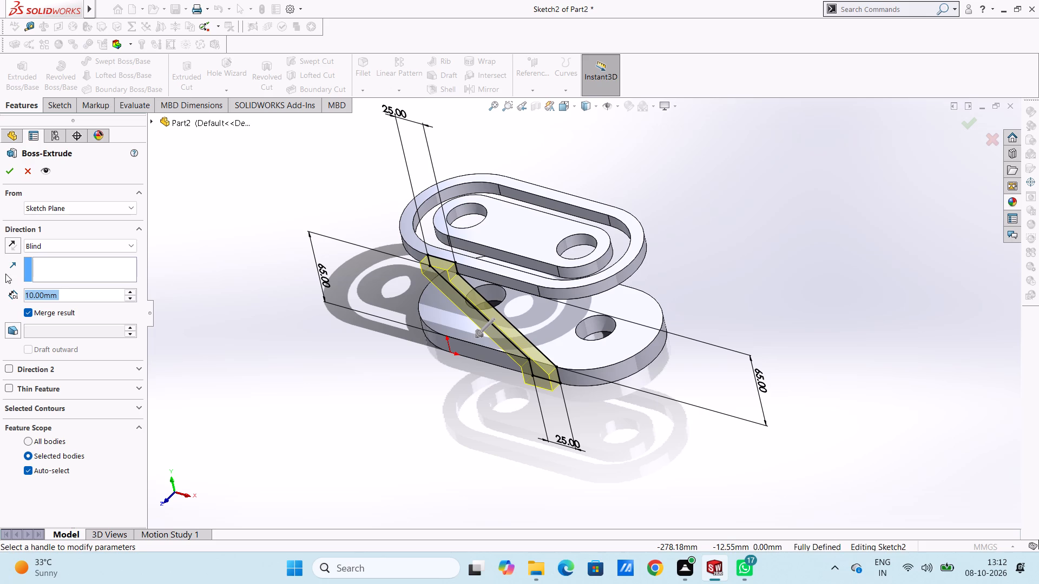
pyautogui.click(15, 244)
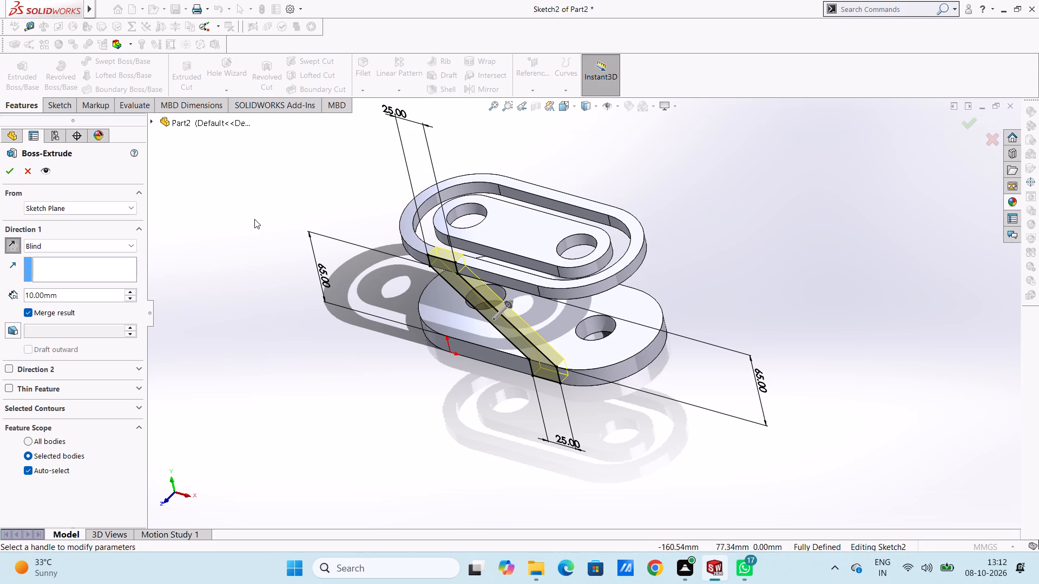
pyautogui.moveTo(255, 220); pyautogui.dragTo(251, 273, button='middle')
pyautogui.click(12, 171)
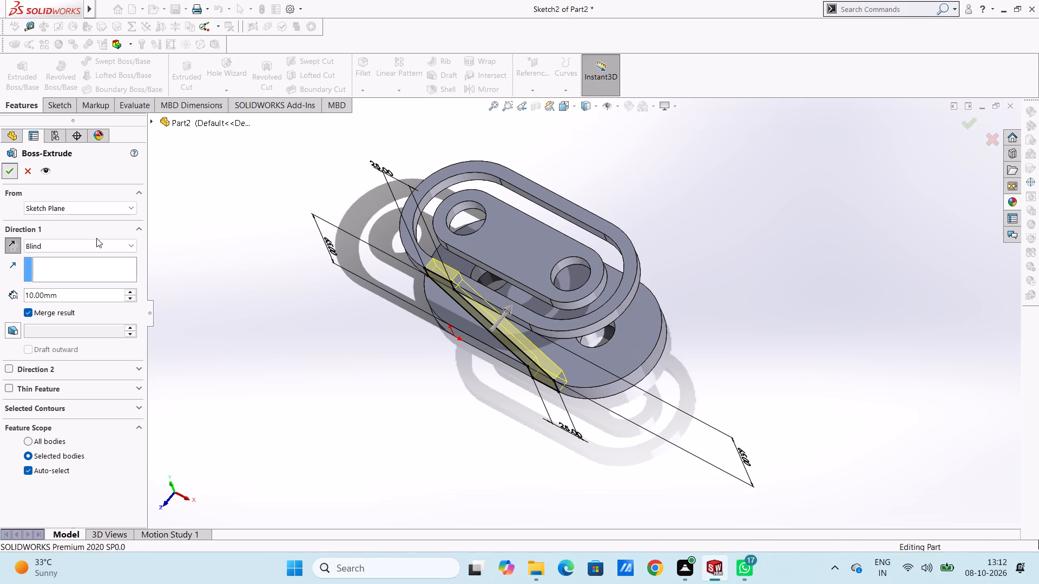
# Examine the slanted strut's connection to the base and upper ring from several angles and from the side.
pyautogui.click(257, 308)
pyautogui.moveTo(264, 315); pyautogui.dragTo(285, 246, button='middle')
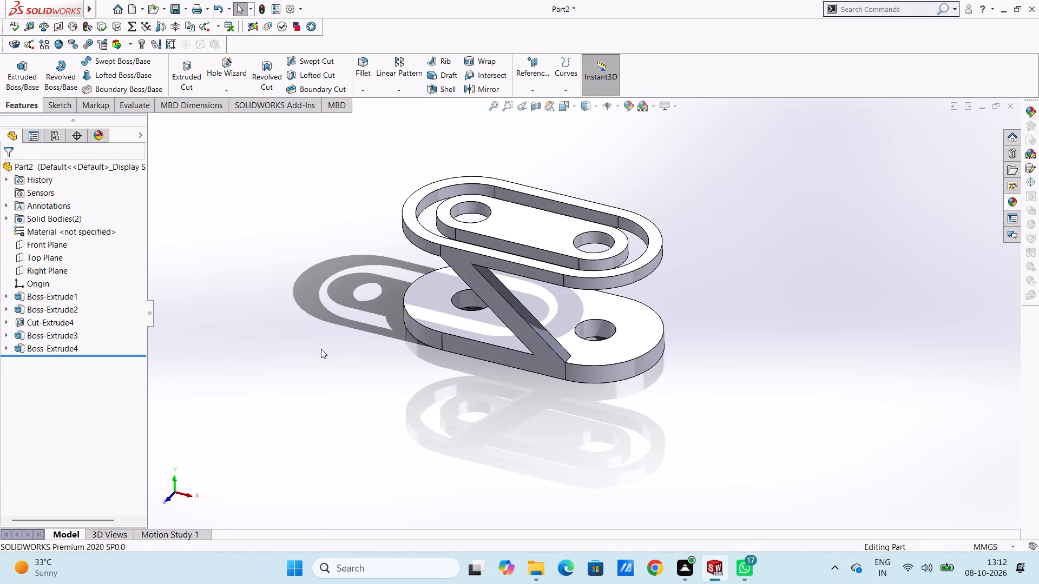
pyautogui.moveTo(321, 351); pyautogui.dragTo(368, 414, button='middle')
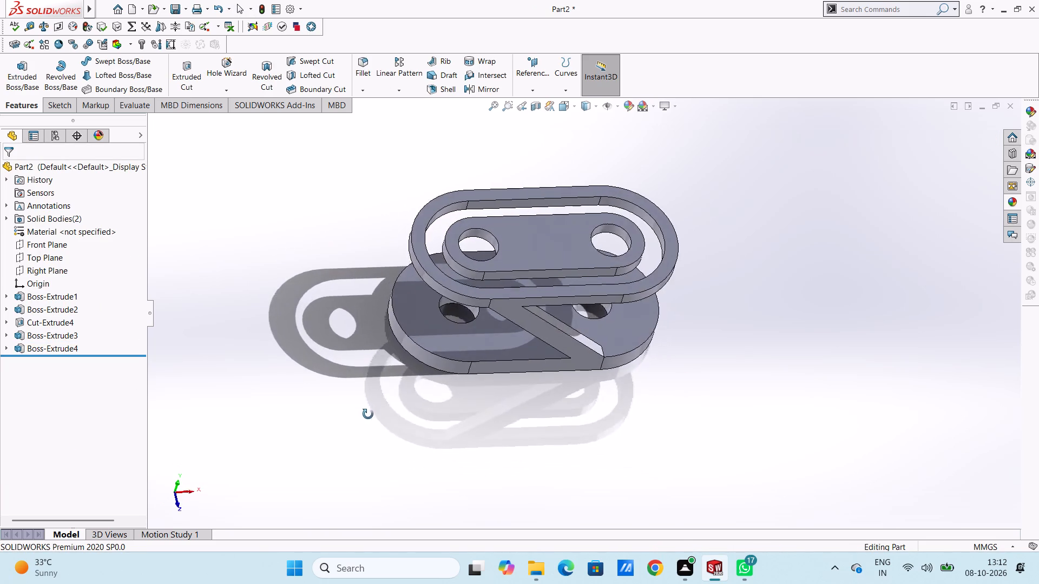
pyautogui.moveTo(368, 414); pyautogui.dragTo(355, 412, button='middle')
pyautogui.moveTo(348, 396); pyautogui.dragTo(347, 391, button='middle')
pyautogui.middleClick(347, 317)
pyautogui.moveTo(341, 397); pyautogui.dragTo(259, 256, button='middle')
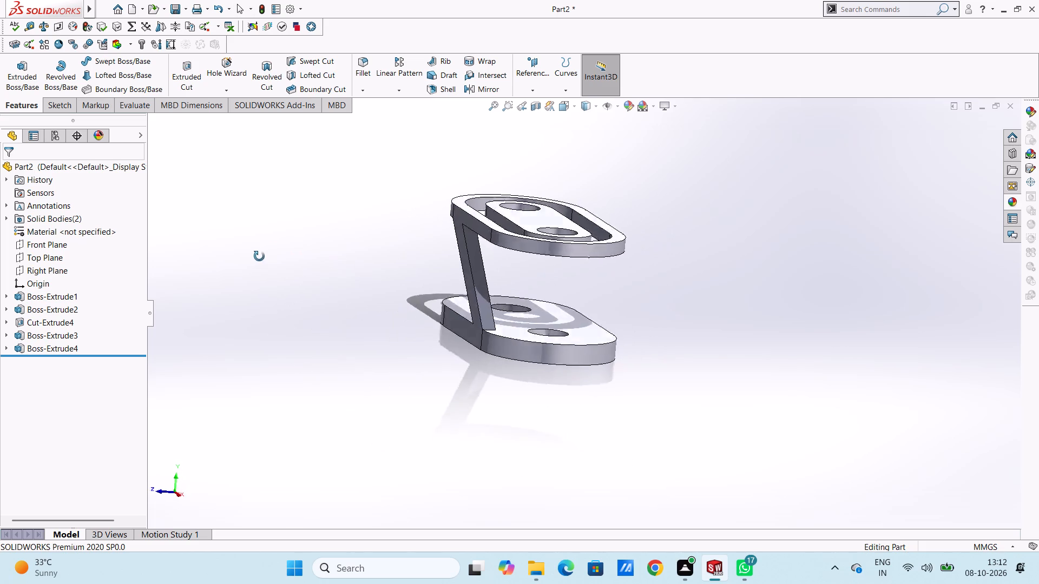
pyautogui.moveTo(259, 256); pyautogui.dragTo(266, 222, button='middle')
pyautogui.moveTo(338, 404); pyautogui.dragTo(417, 427, button='middle')
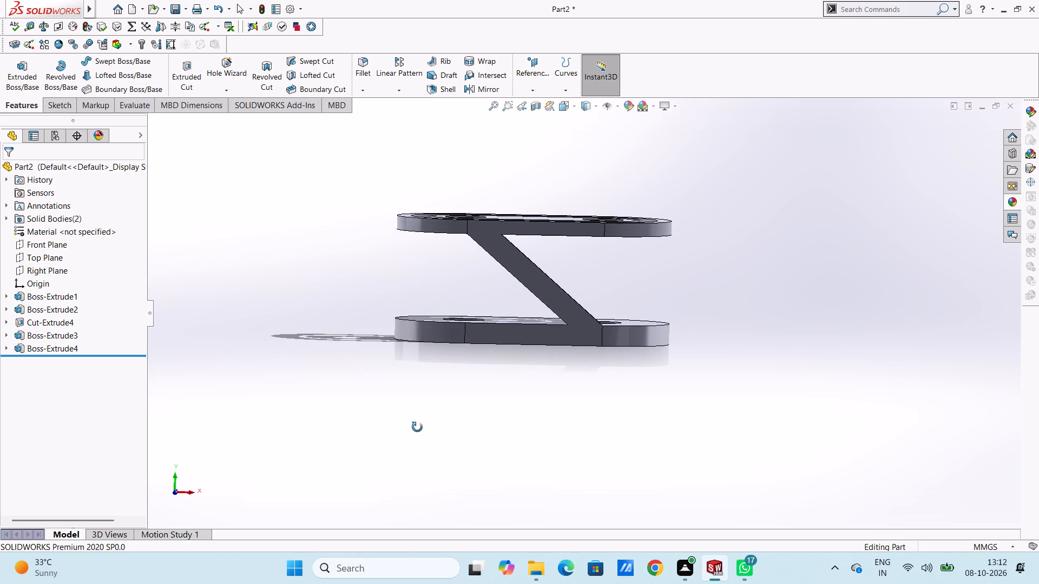
pyautogui.moveTo(417, 427); pyautogui.dragTo(414, 483, button='middle')
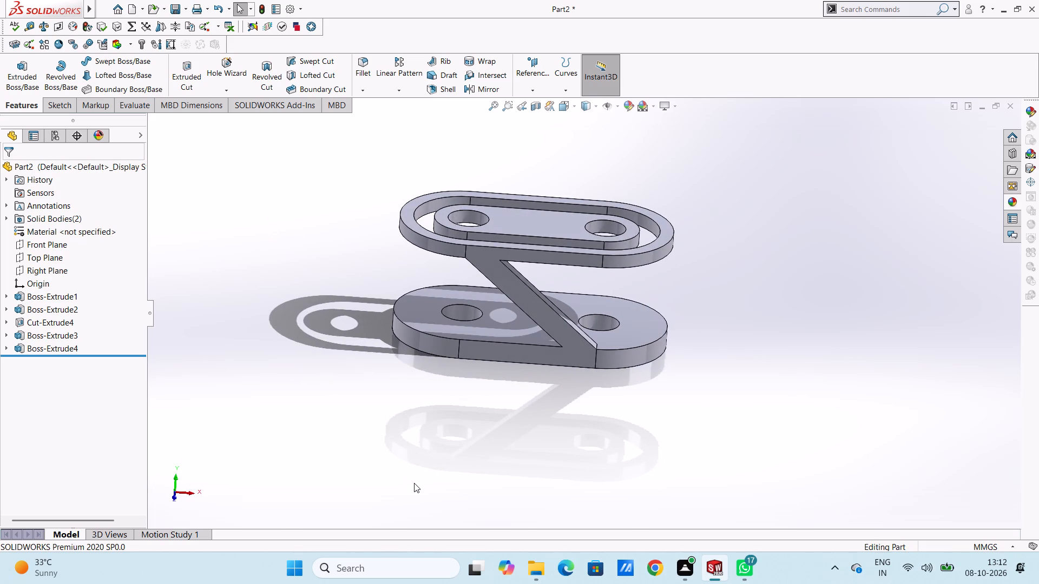
pyautogui.hotkey('ctrl', '4')
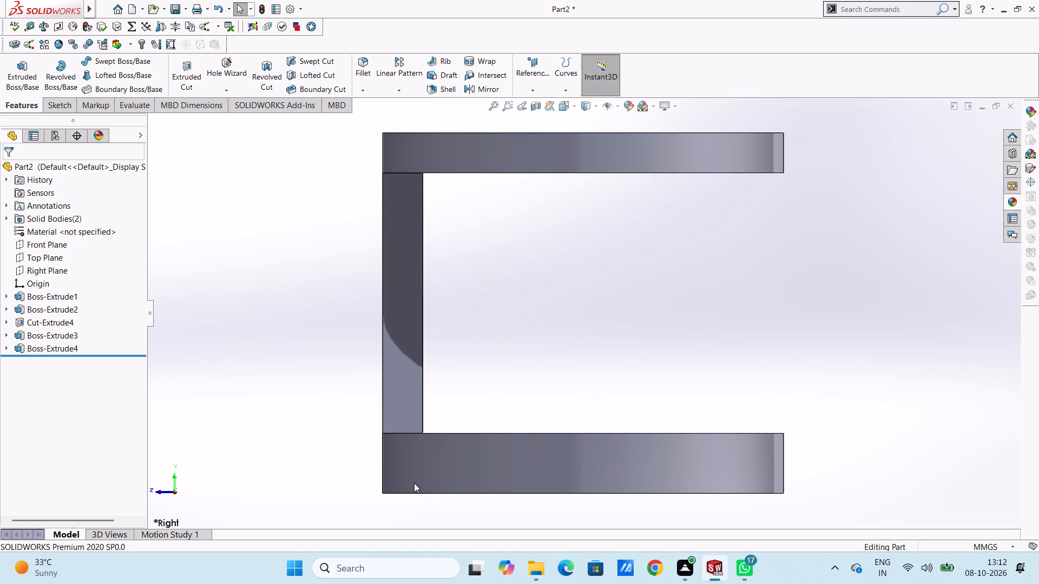
# Sketch a 25 by 25 mm rectangle on the upper ring's top face, from the ring's outer edge to the inner plate, at the origin end.
pyautogui.hotkey('ctrl', '5')
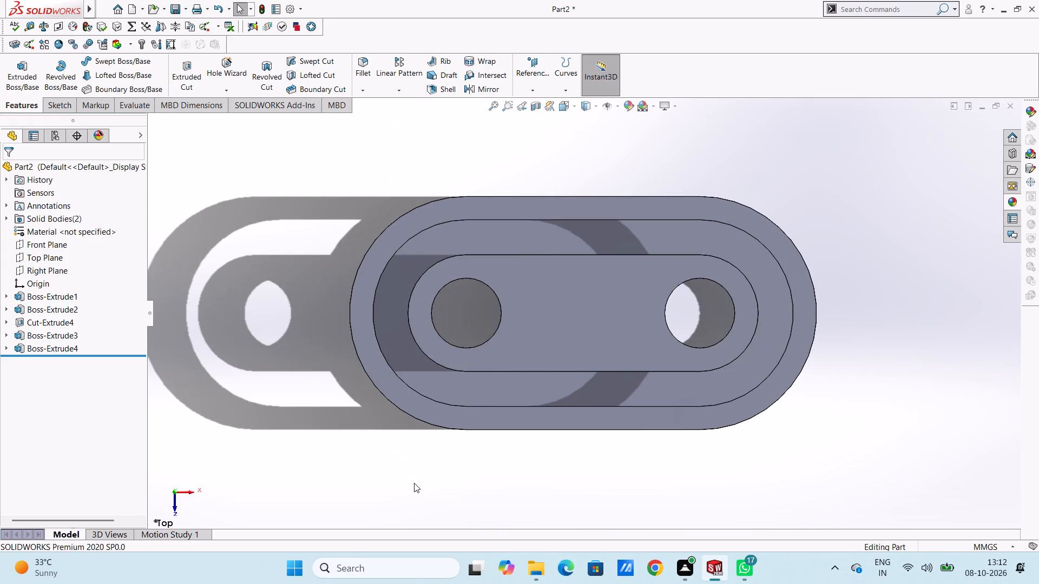
pyautogui.scroll(3, 414, 483)
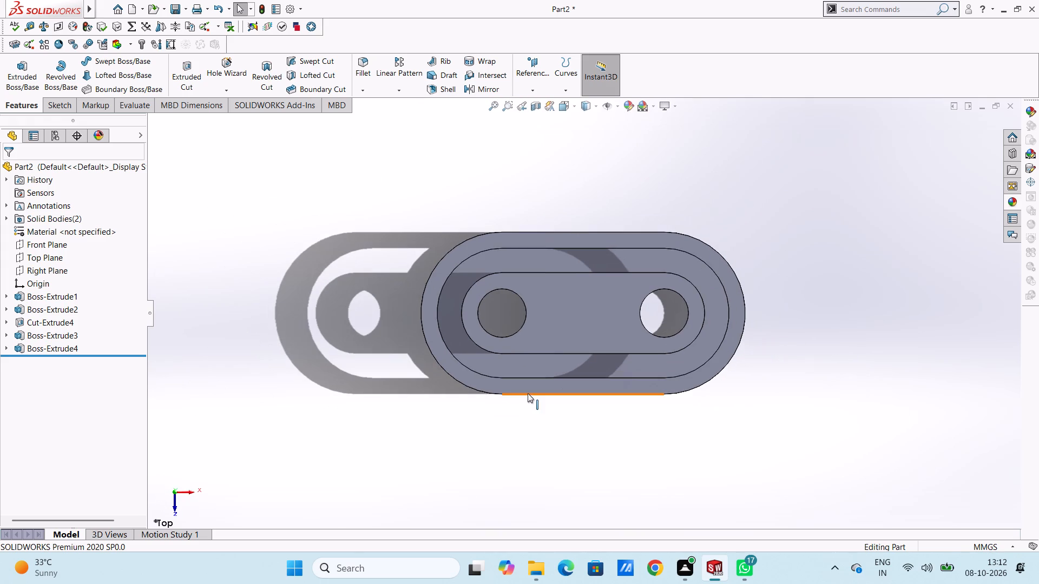
pyautogui.click(532, 389)
pyautogui.click(582, 358)
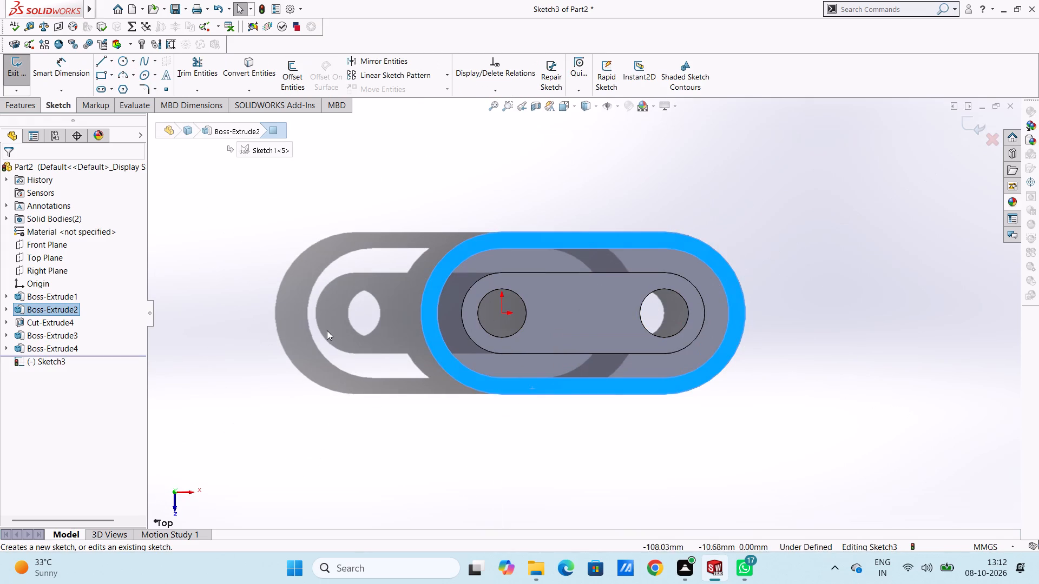
pyautogui.click(327, 330)
pyautogui.click(103, 75)
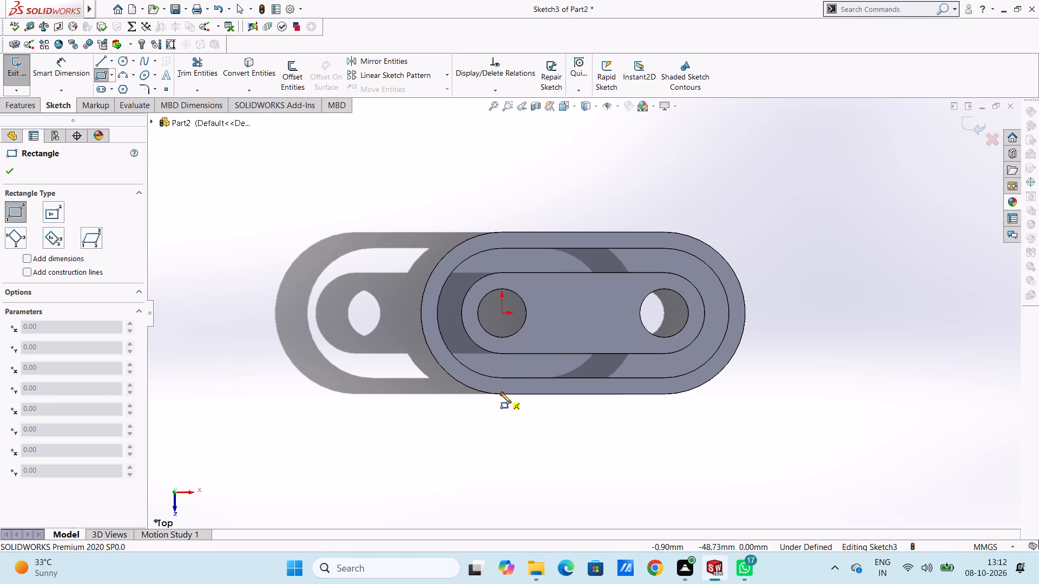
pyautogui.click(501, 393)
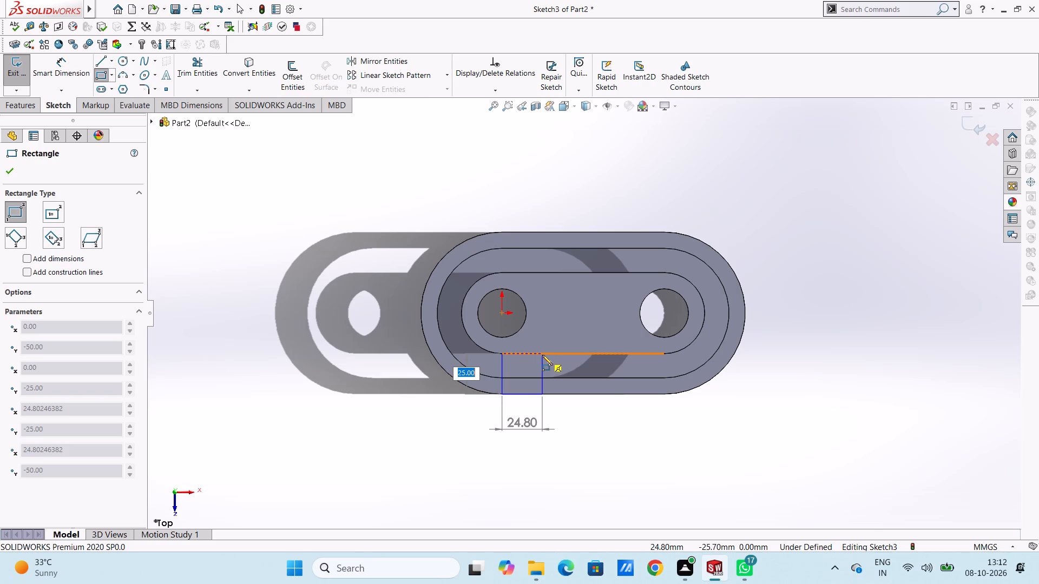
pyautogui.press('Return')
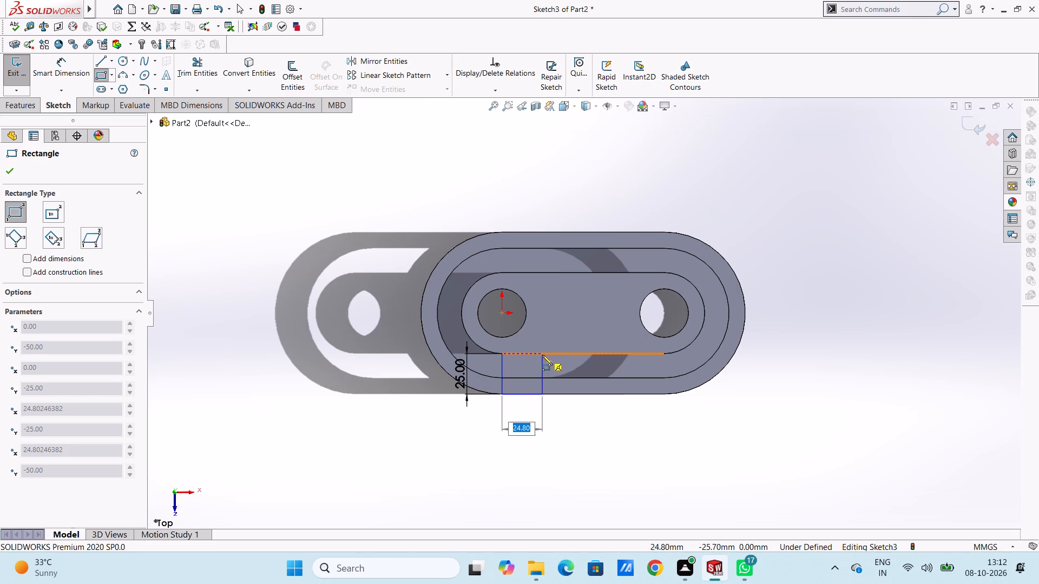
pyautogui.write('25')
pyautogui.press('Return')
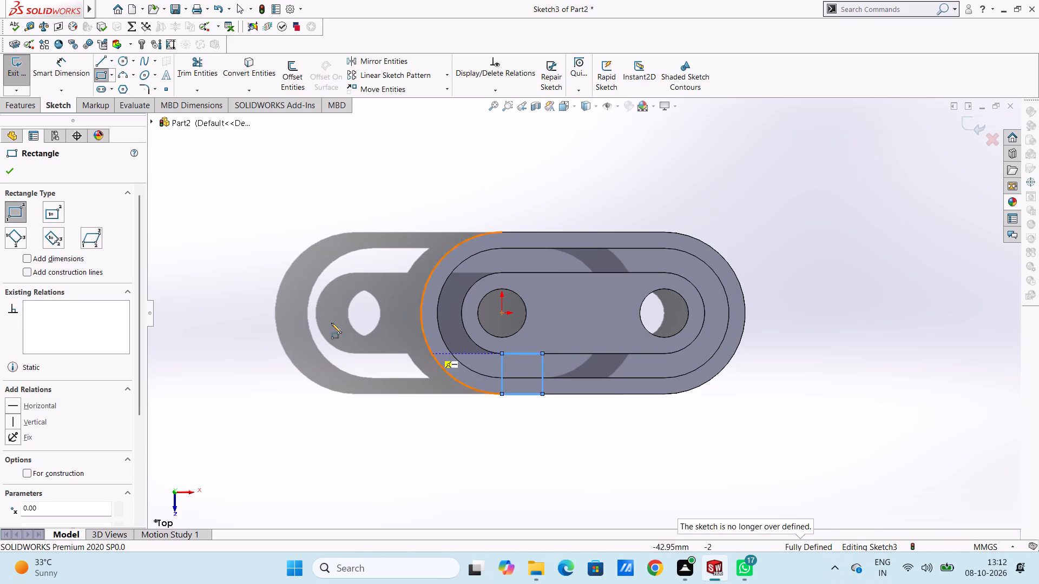
pyautogui.click(14, 175)
pyautogui.click(224, 207)
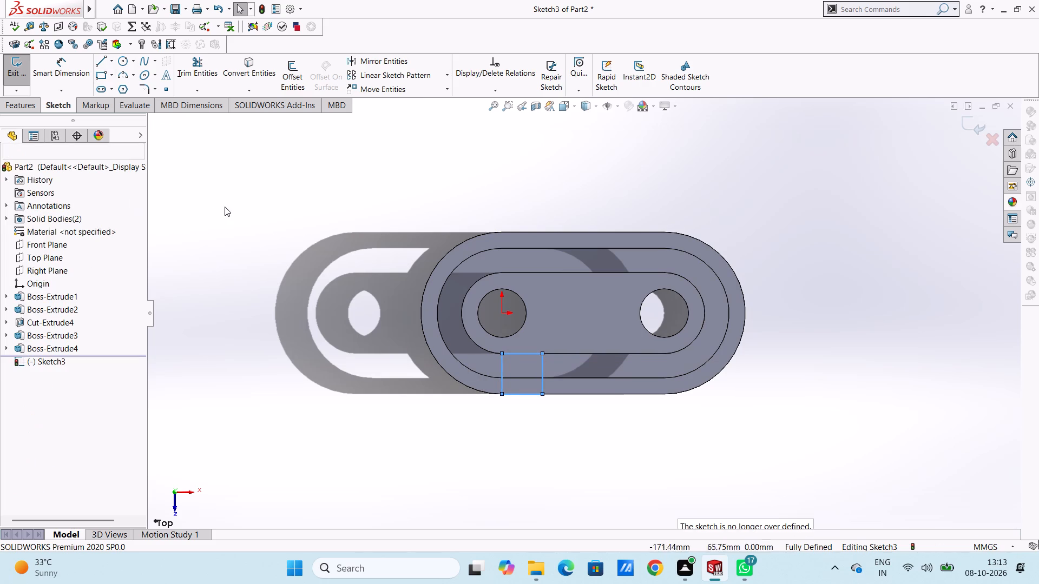
# Extrude the square profile 10 mm blind in the reversed direction with merged result, bridging the upper ring and inner plate.
pyautogui.moveTo(314, 373); pyautogui.dragTo(281, 317, button='middle')
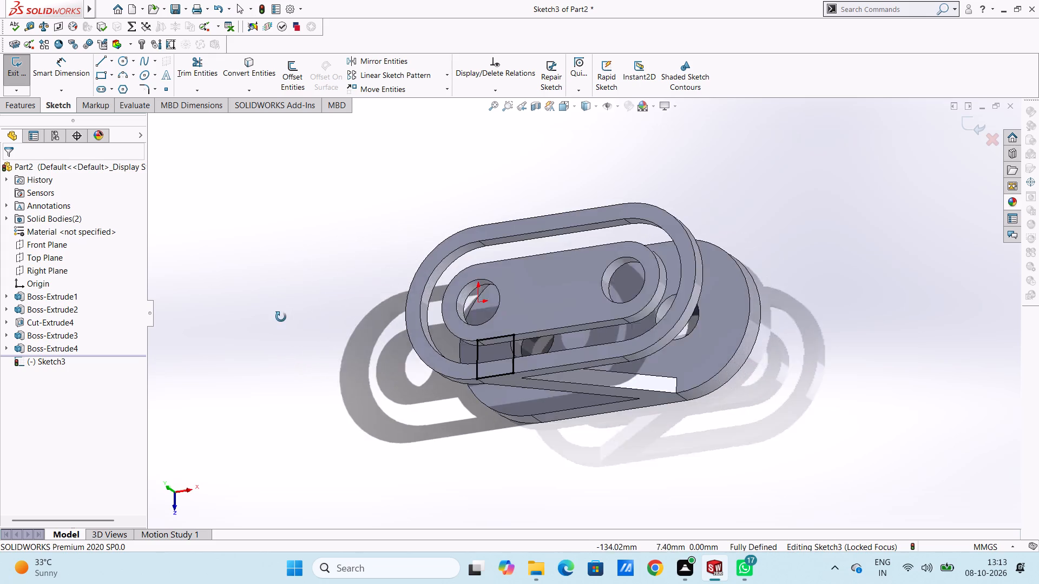
pyautogui.moveTo(281, 317); pyautogui.dragTo(279, 315, button='middle')
pyautogui.moveTo(336, 435); pyautogui.dragTo(318, 340, button='middle')
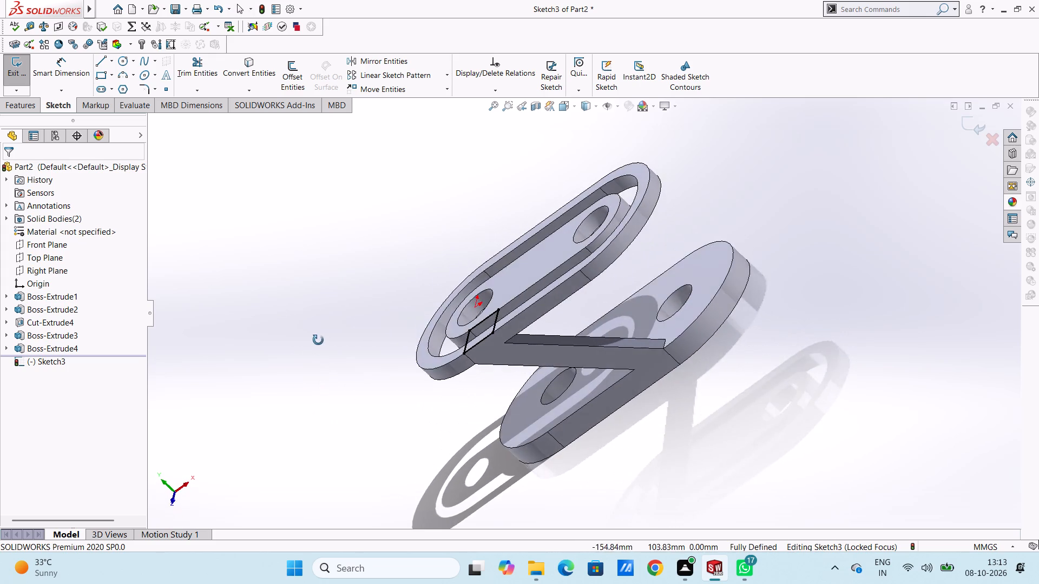
pyautogui.moveTo(318, 340); pyautogui.dragTo(335, 442, button='middle')
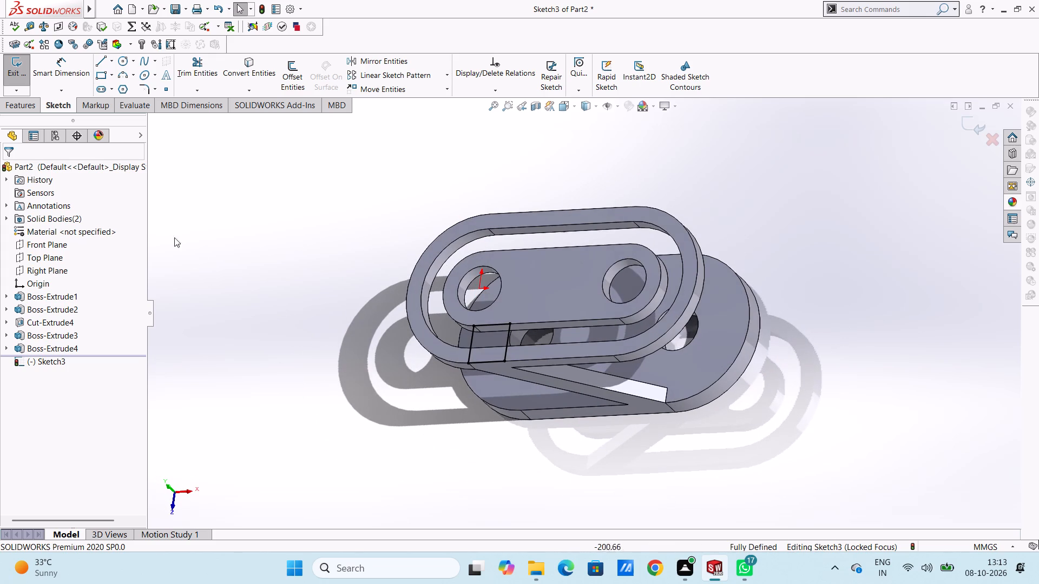
pyautogui.click(21, 107)
pyautogui.moveTo(27, 70); pyautogui.dragTo(32, 77)
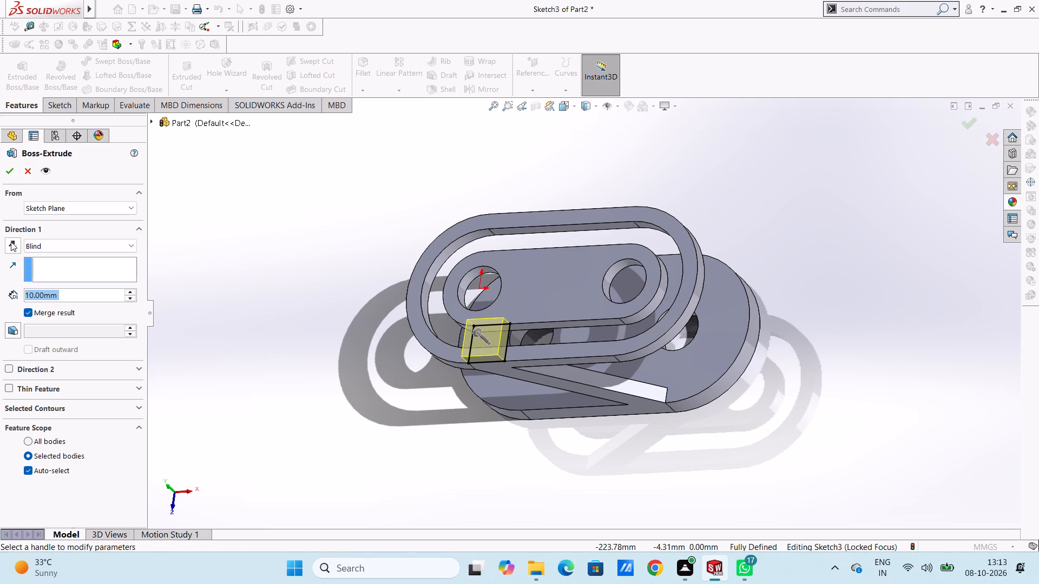
pyautogui.click(11, 242)
pyautogui.click(11, 176)
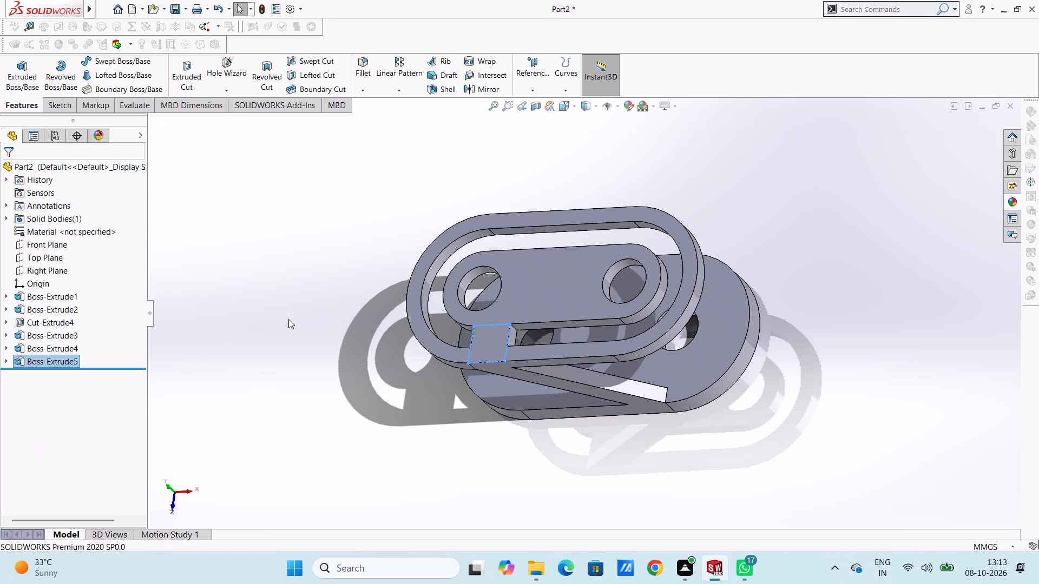
pyautogui.click(288, 319)
# Examine the new bridge between ring and inner plate and the strut's connections from several angles.
pyautogui.moveTo(391, 397); pyautogui.dragTo(326, 220, button='middle')
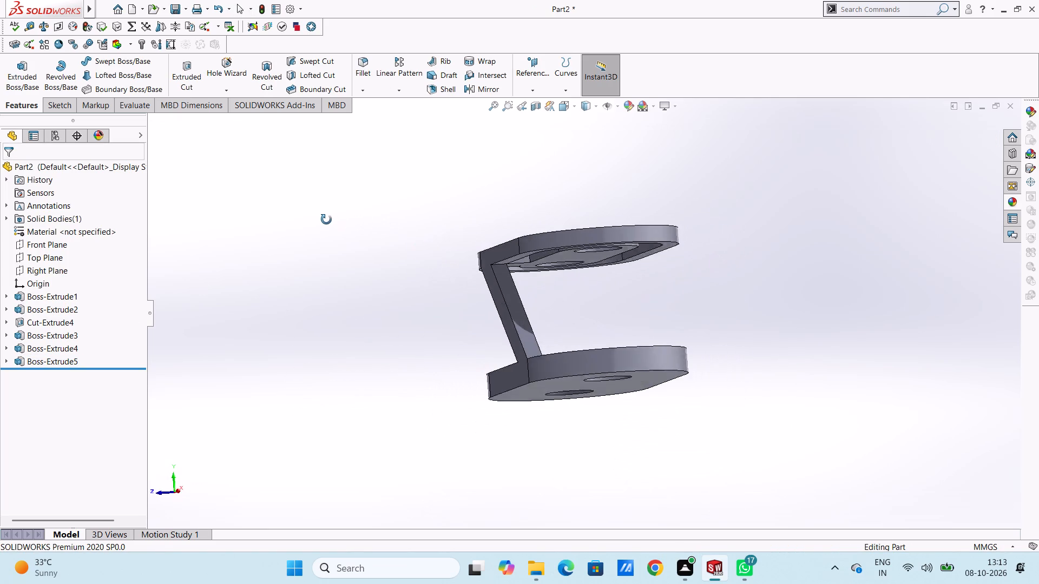
pyautogui.moveTo(326, 220); pyautogui.dragTo(267, 312, button='middle')
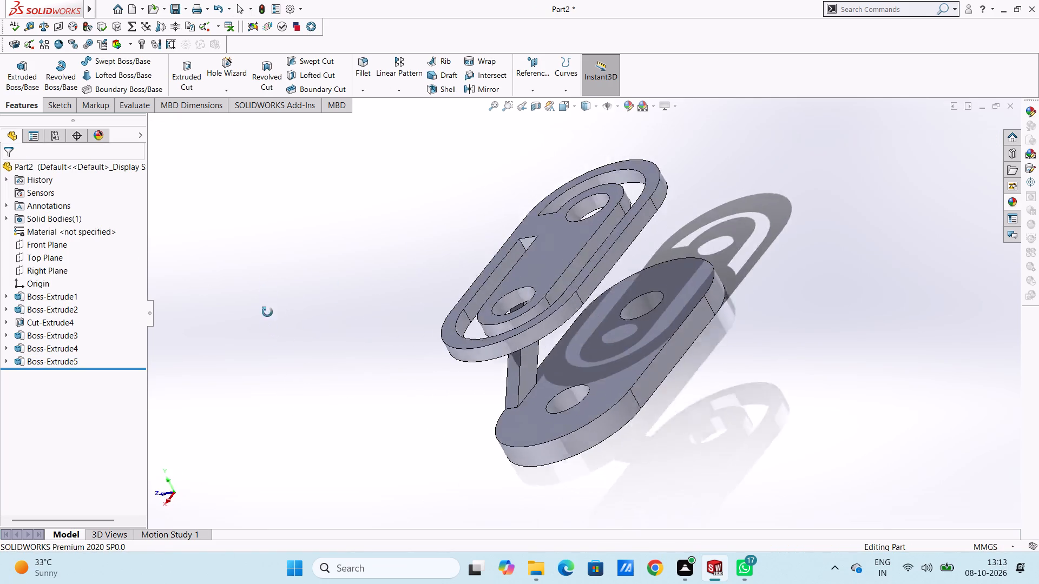
pyautogui.moveTo(267, 312); pyautogui.dragTo(267, 281, button='middle')
pyautogui.moveTo(400, 406); pyautogui.dragTo(468, 322, button='middle')
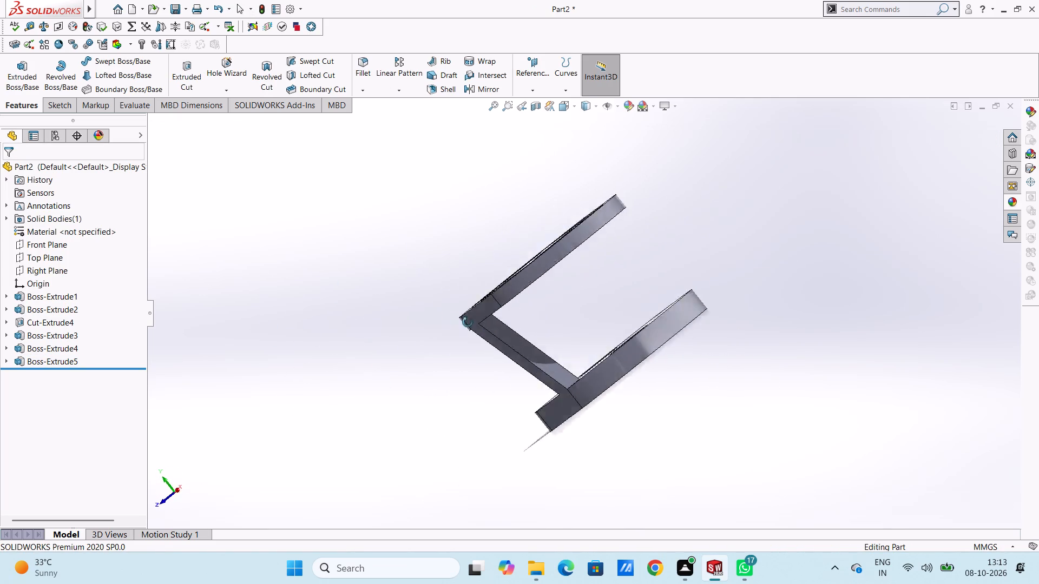
pyautogui.moveTo(468, 322); pyautogui.dragTo(566, 348, button='middle')
pyautogui.moveTo(489, 441); pyautogui.dragTo(474, 337, button='middle')
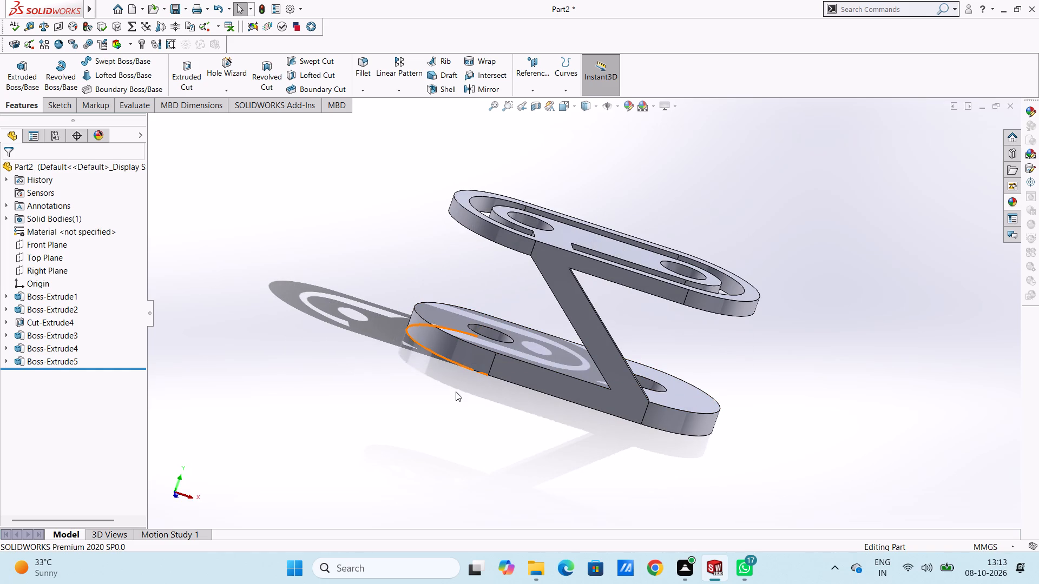
pyautogui.moveTo(429, 393); pyautogui.dragTo(390, 394, button='middle')
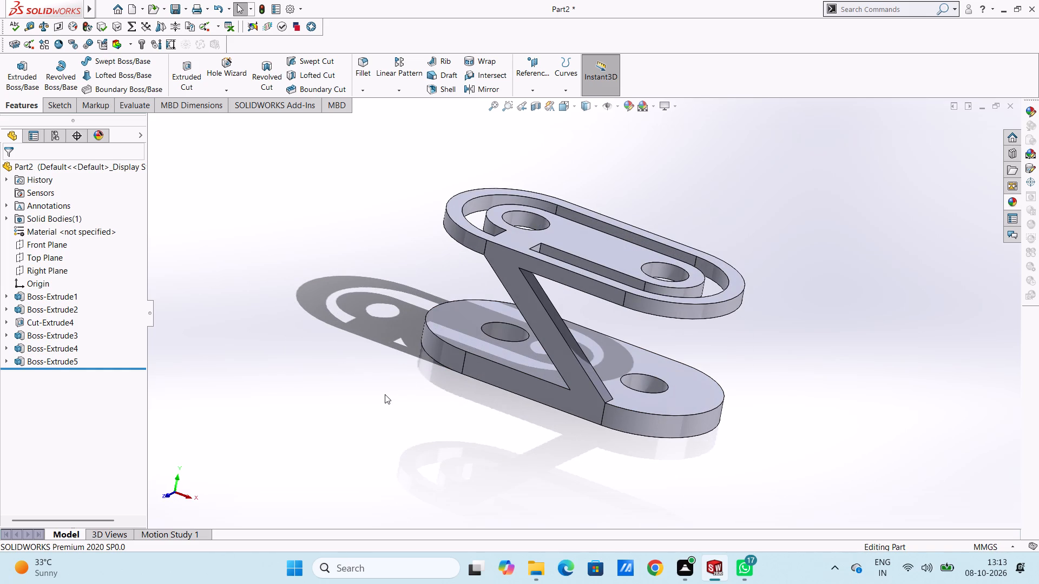
pyautogui.moveTo(549, 450); pyautogui.dragTo(517, 416, button='middle')
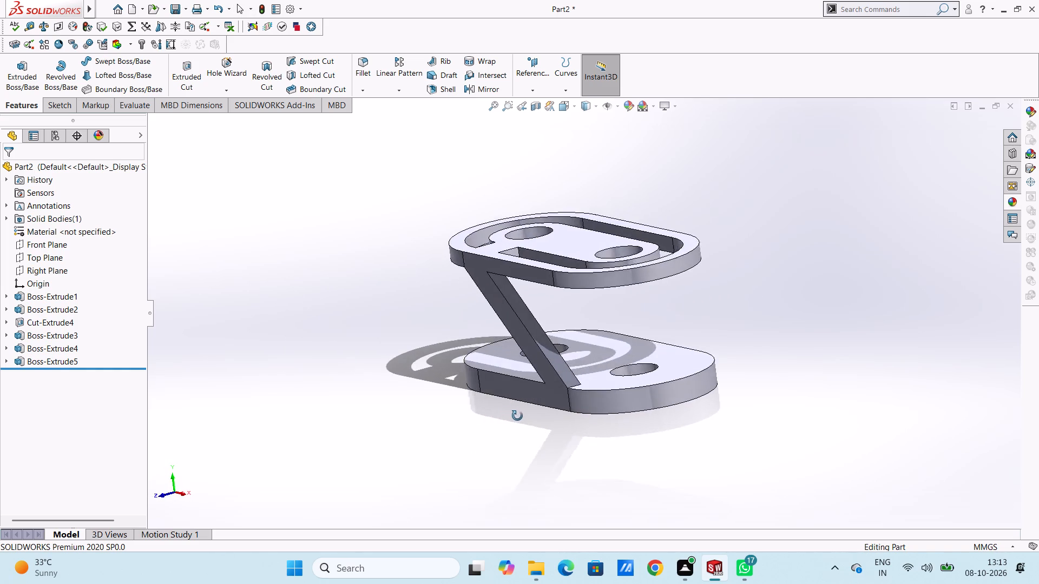
pyautogui.moveTo(517, 416); pyautogui.dragTo(550, 457, button='middle')
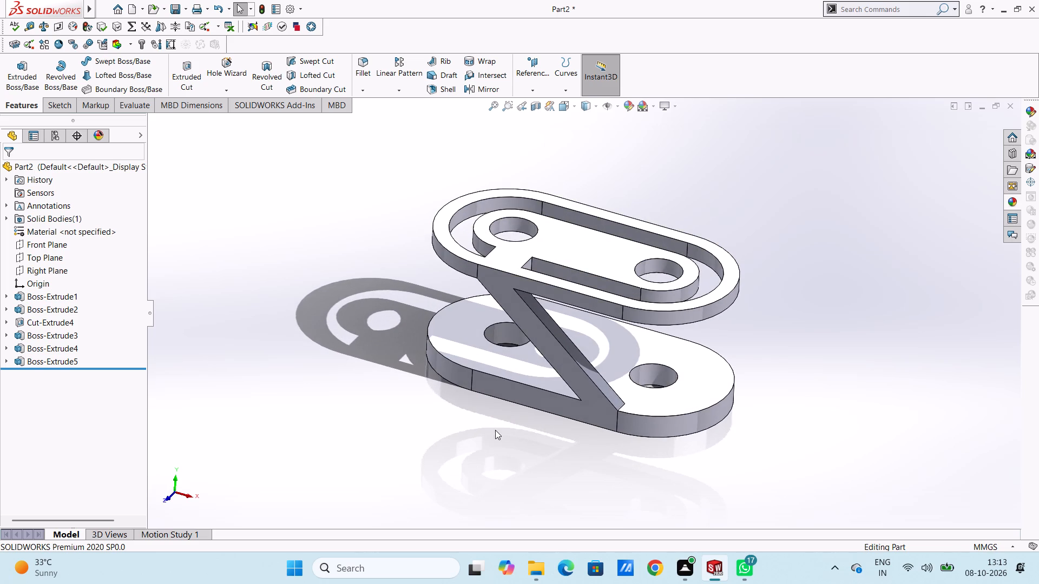
pyautogui.moveTo(489, 439); pyautogui.dragTo(622, 476, button='middle')
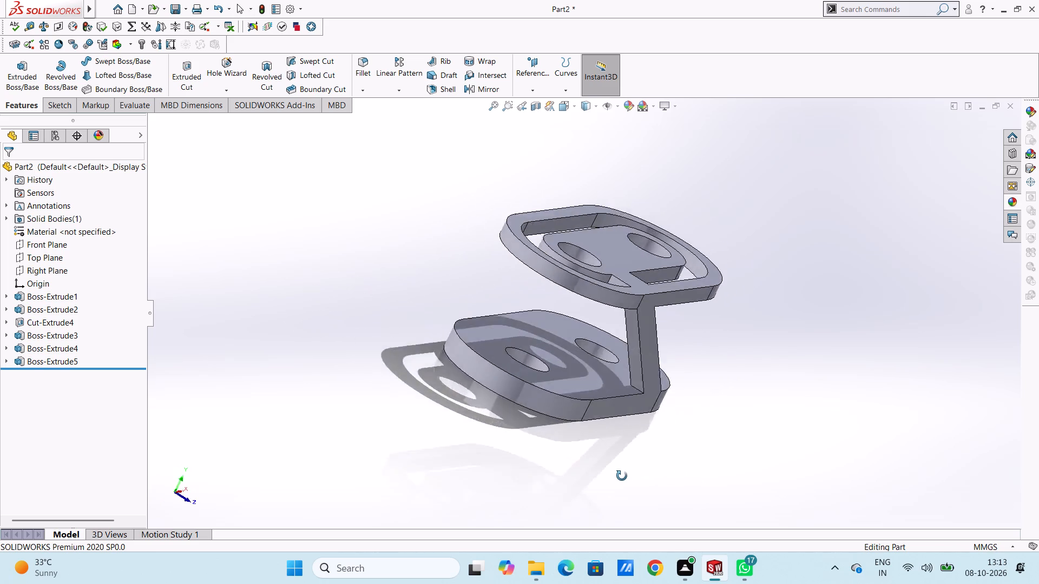
pyautogui.moveTo(622, 476); pyautogui.dragTo(520, 379, button='middle')
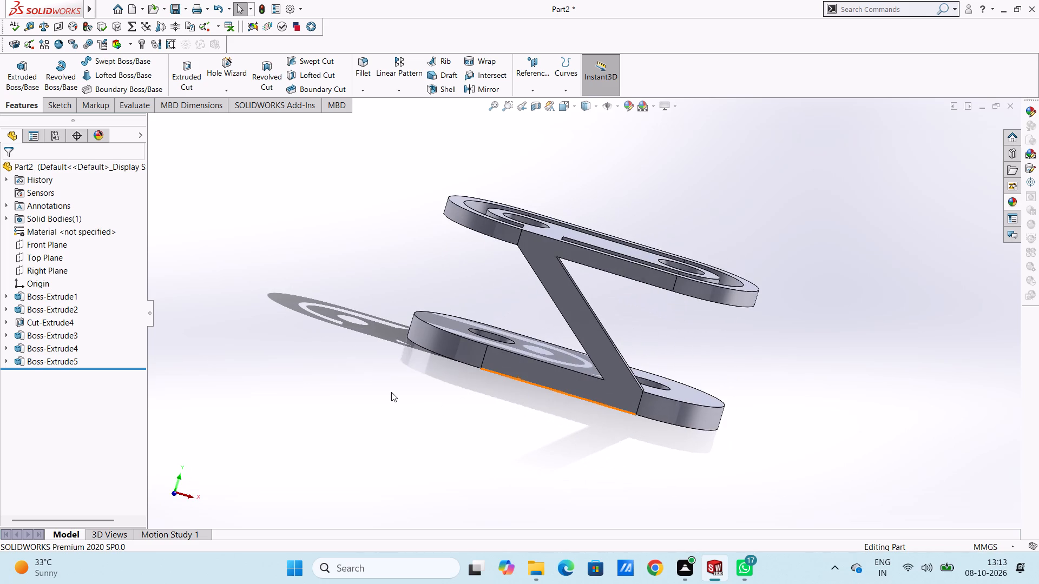
# Start a sketch on the base's straight back face and draw a rectangle 25 mm wide and 15 mm high from the origin.
pyautogui.hotkey('ctrl', '1')
pyautogui.hotkey('ctrl', '2')
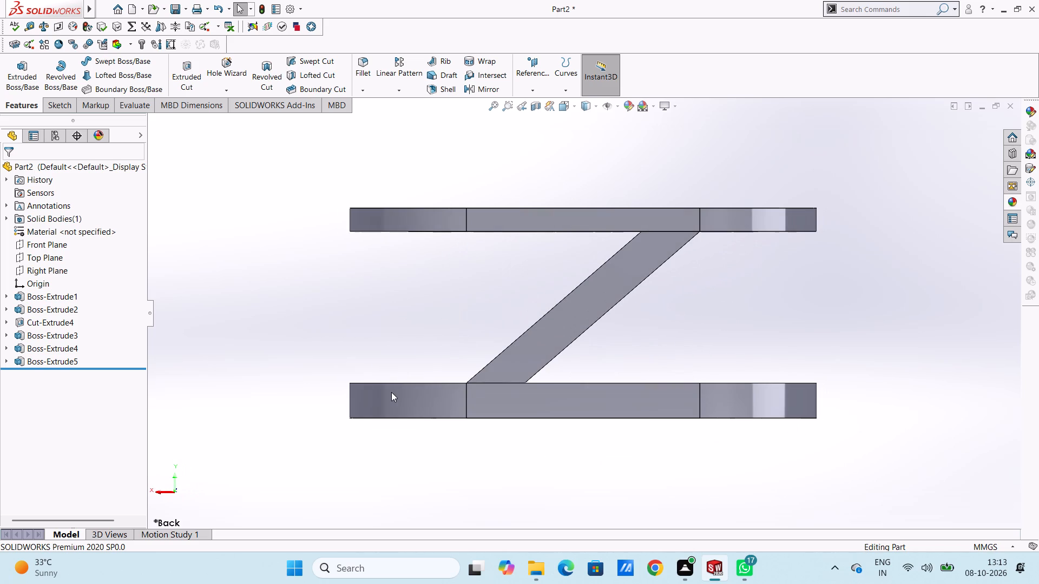
pyautogui.scroll(3, 391, 392)
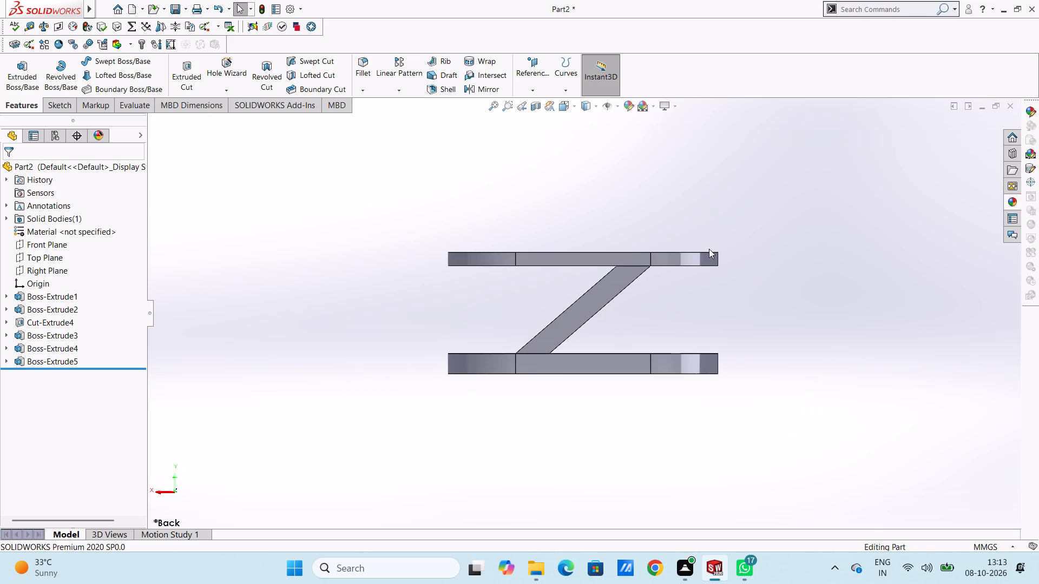
pyautogui.click(611, 364)
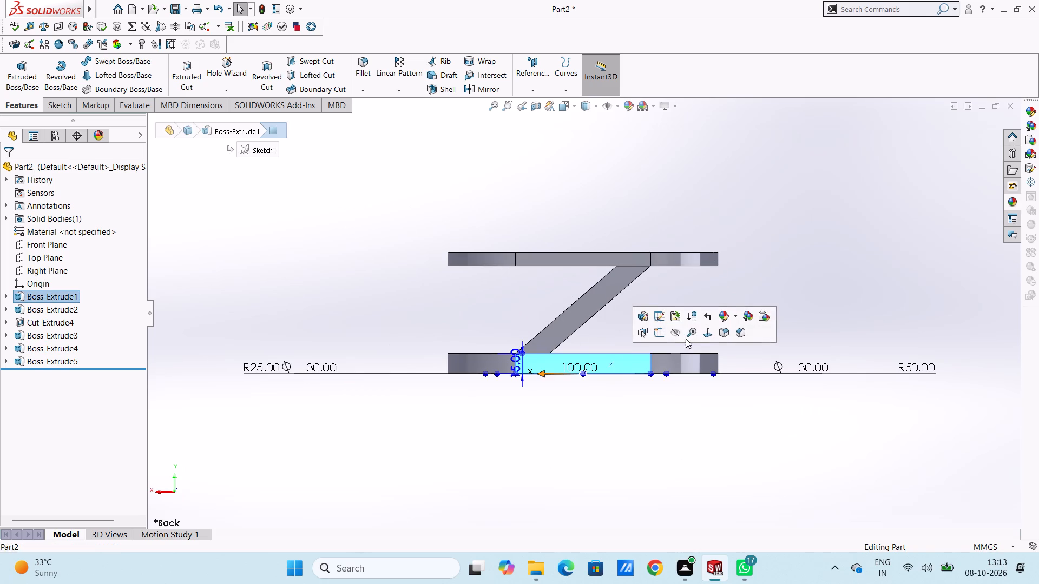
pyautogui.click(661, 332)
pyautogui.click(671, 318)
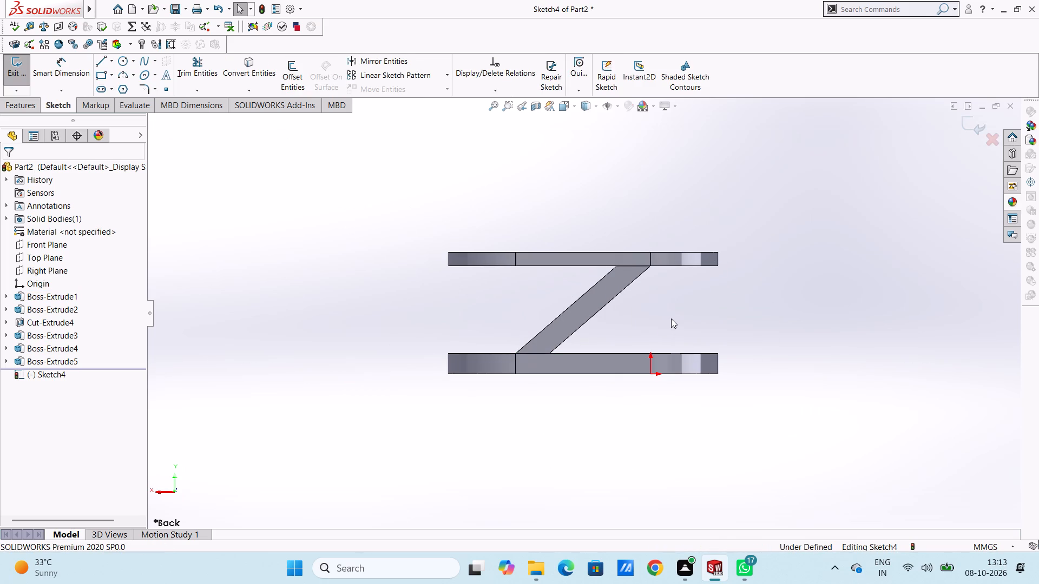
pyautogui.click(100, 78)
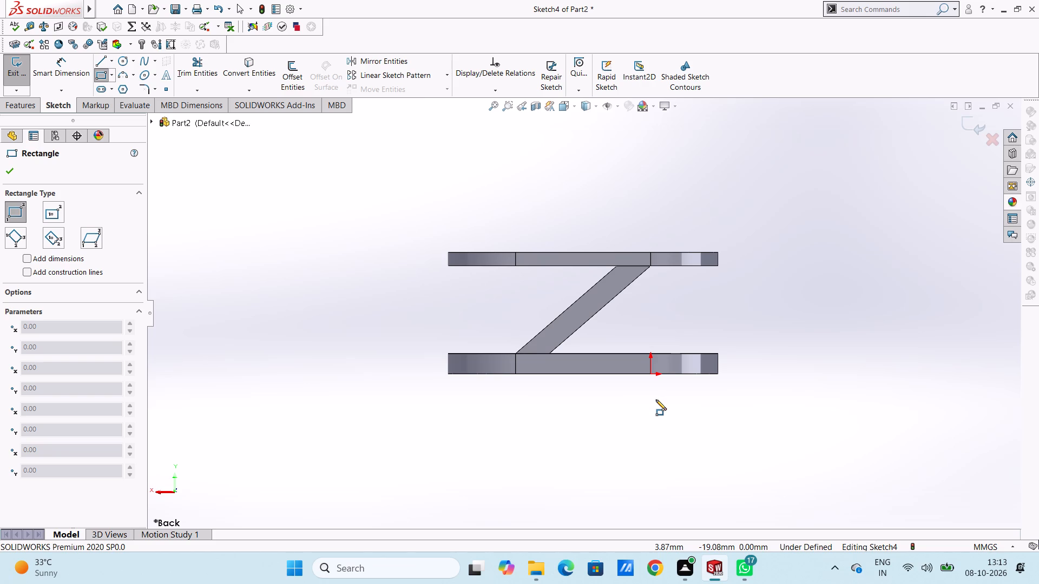
pyautogui.click(650, 376)
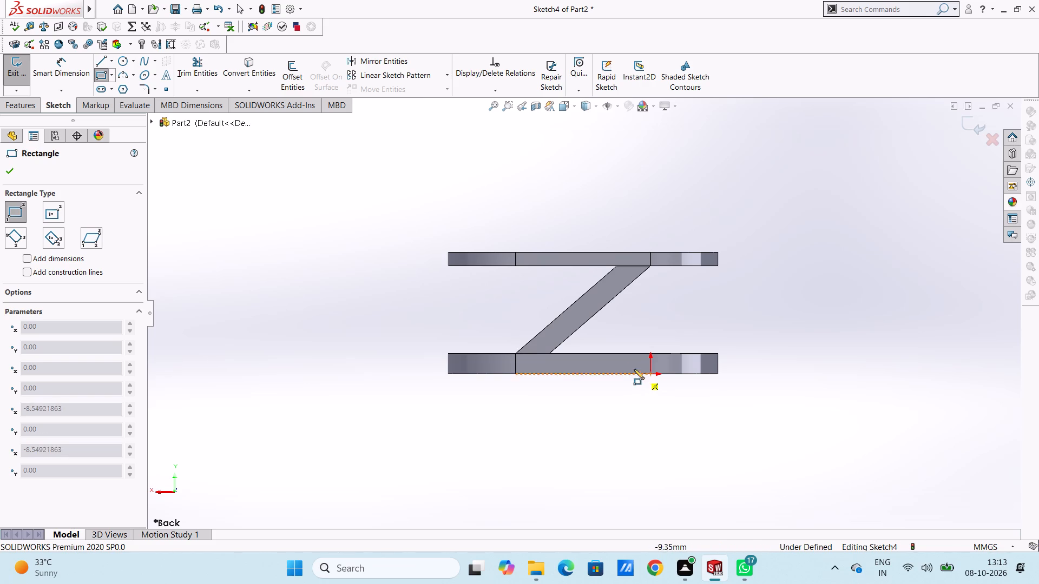
pyautogui.press('Return')
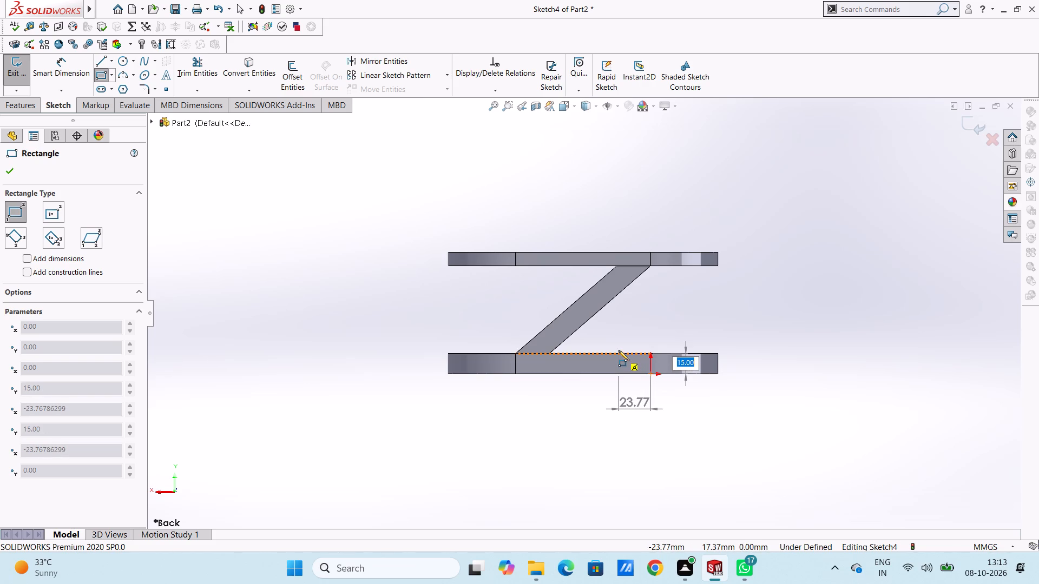
pyautogui.write('25')
pyautogui.press('Return')
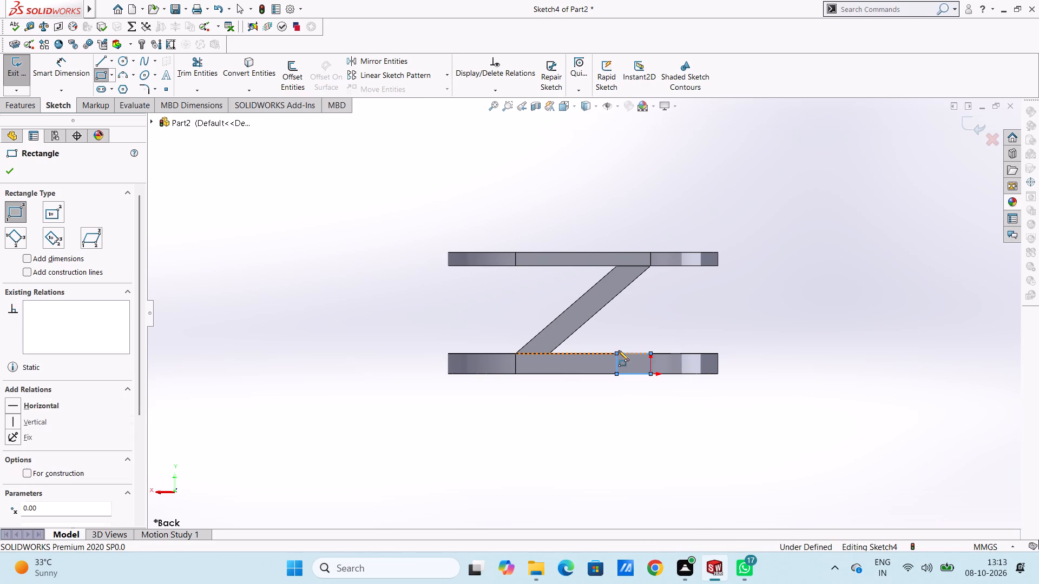
# Sketch a rectangle 25 mm wide and 10 mm high over the upper ring's straight side, starting at the end farther from the origin.
pyautogui.click(515, 251)
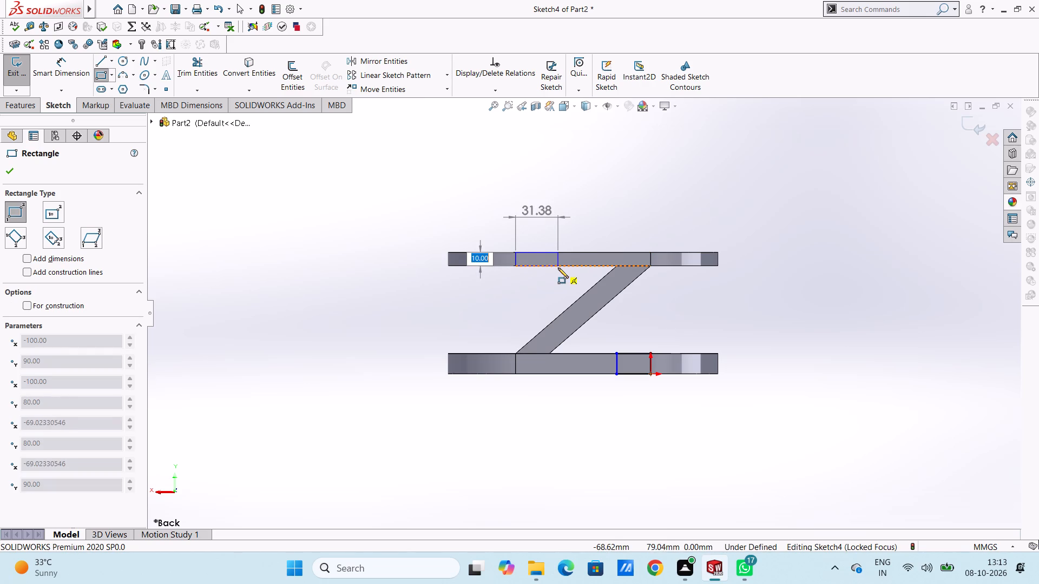
pyautogui.press('Return')
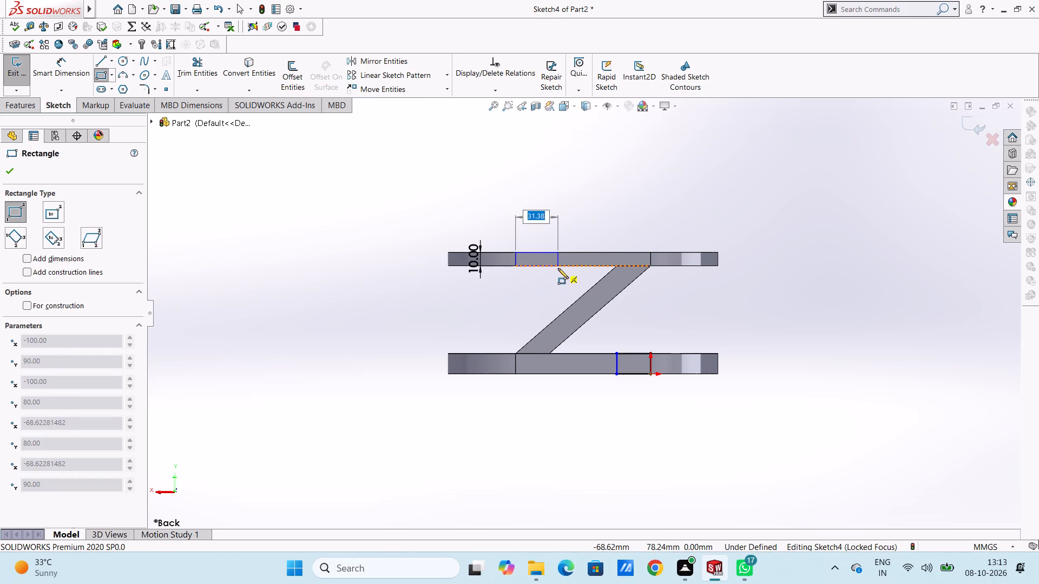
pyautogui.write('25')
pyautogui.press('Return')
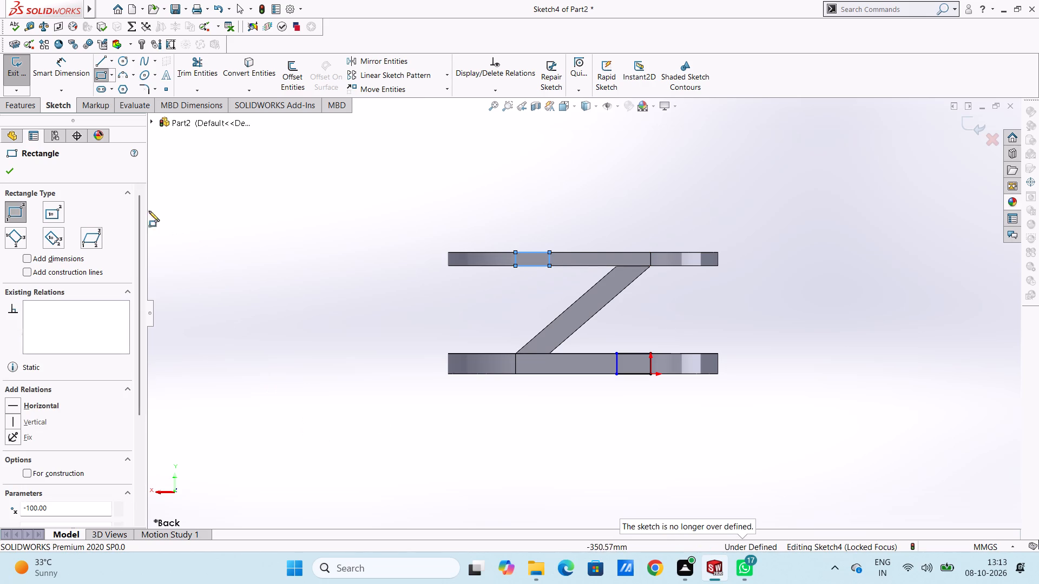
pyautogui.click(12, 176)
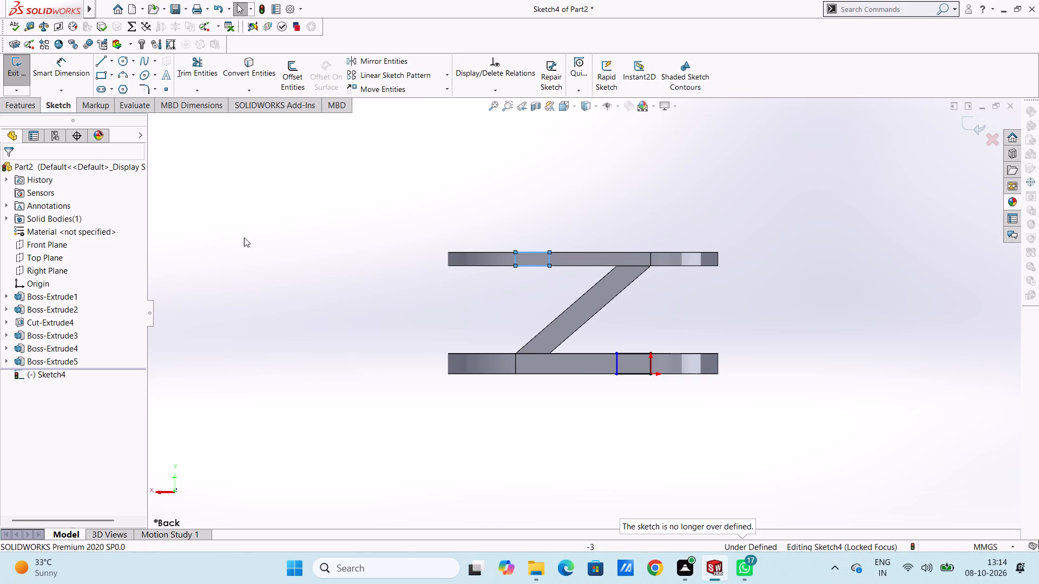
pyautogui.click(250, 240)
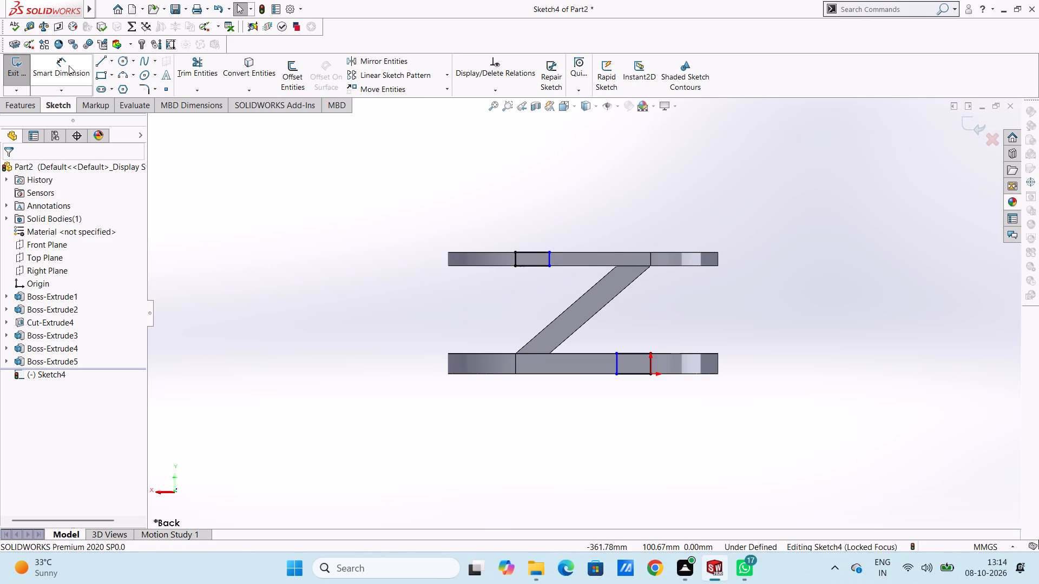
# Dimension the widths of the upper and lower rectangles at 25 mm each.
pyautogui.click(69, 65)
pyautogui.click(534, 253)
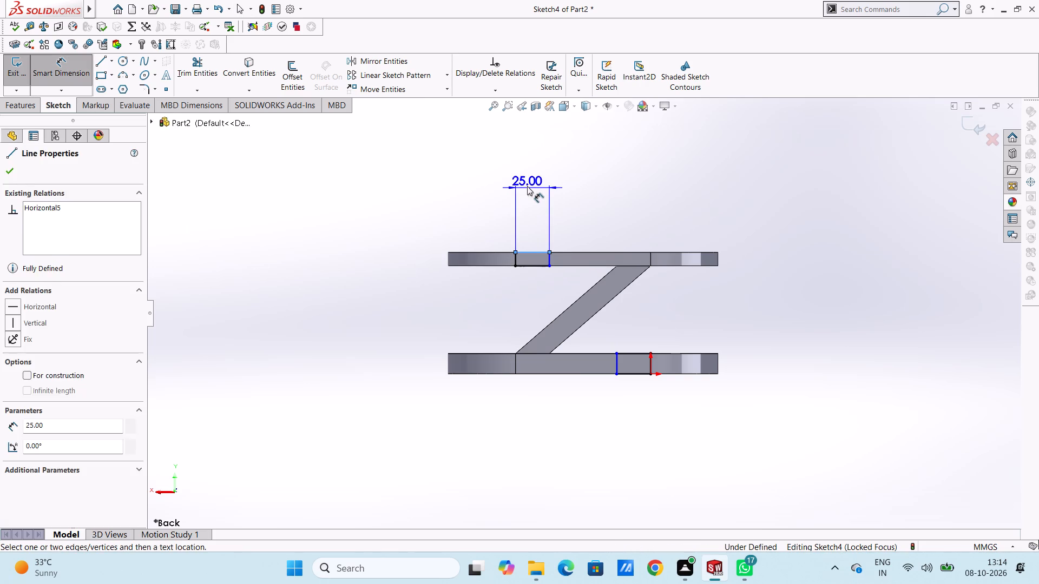
pyautogui.click(527, 186)
pyautogui.click(482, 168)
pyautogui.click(439, 191)
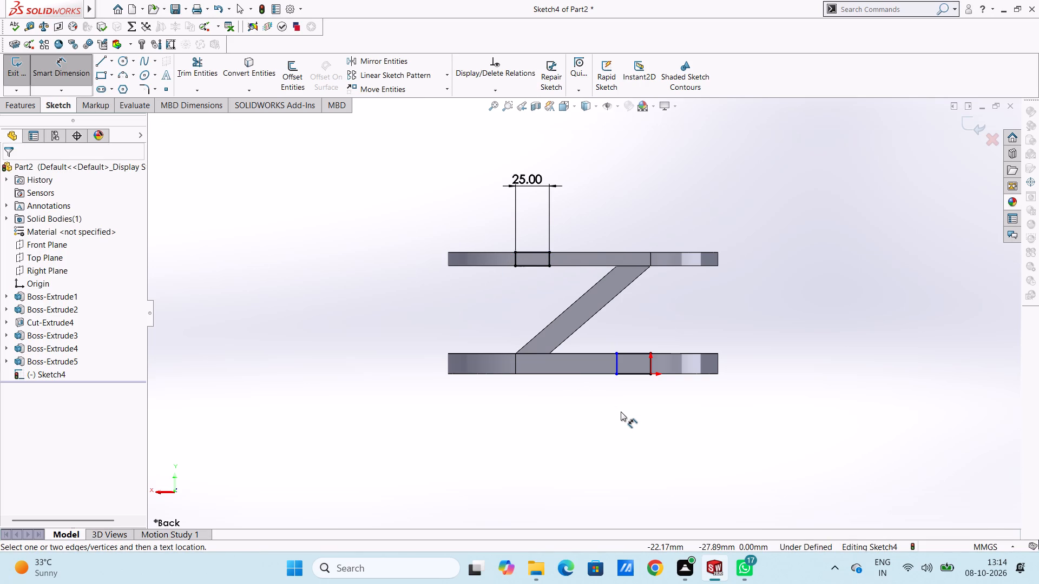
pyautogui.scroll(-2, 658, 425)
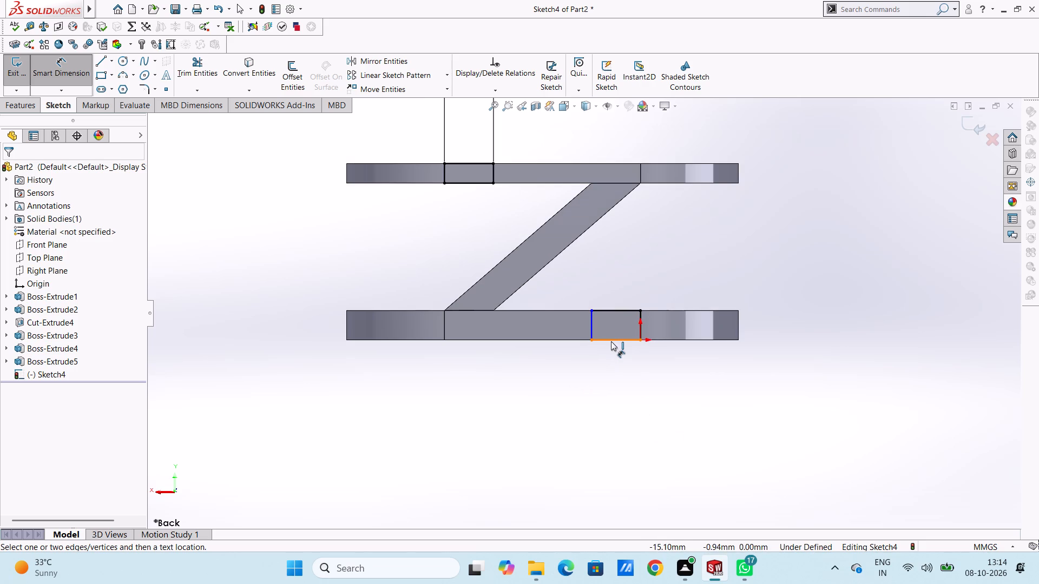
pyautogui.click(611, 341)
pyautogui.click(634, 412)
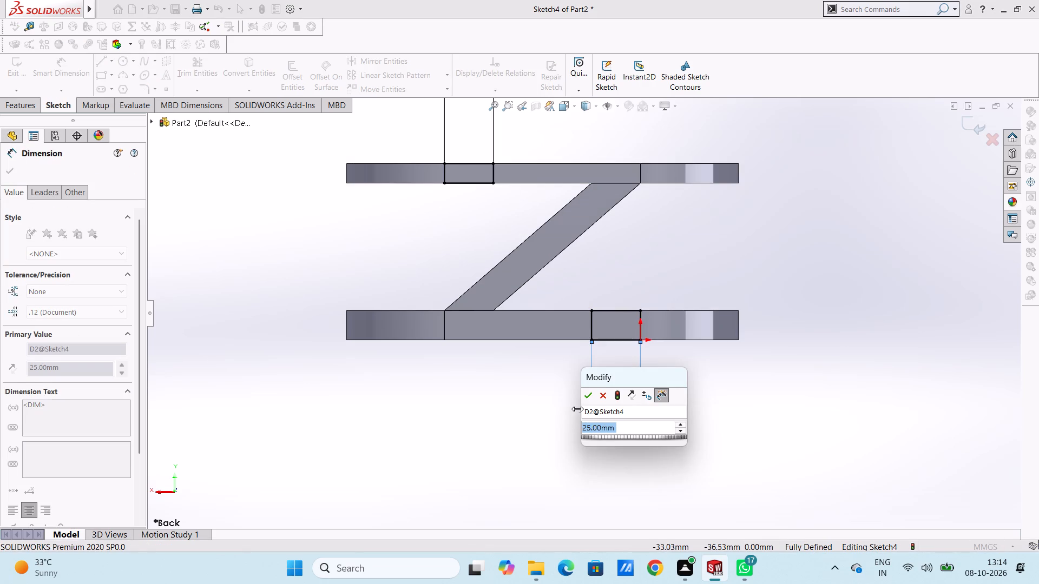
pyautogui.click(590, 399)
pyautogui.click(549, 418)
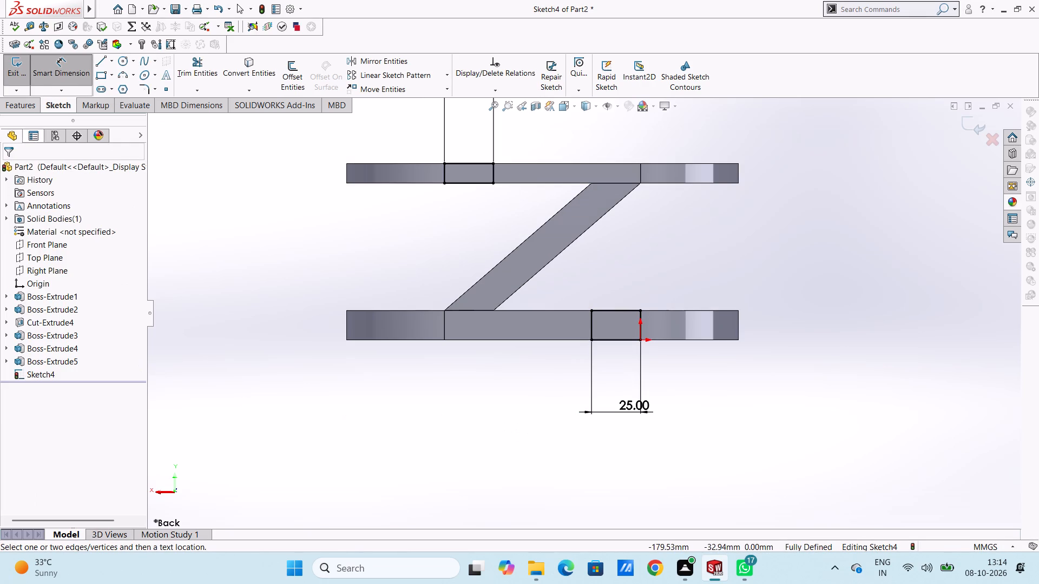
# Draw two slanted lines joining the upper rectangle's bottom corners to the matching top corners of the lower rectangle.
pyautogui.click(65, 71)
pyautogui.click(104, 63)
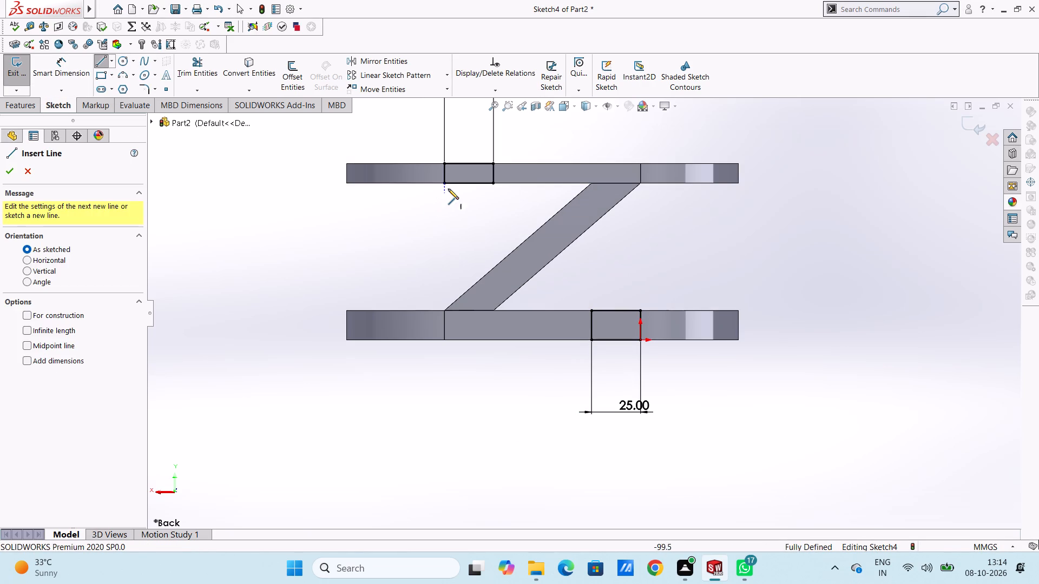
pyautogui.click(444, 185)
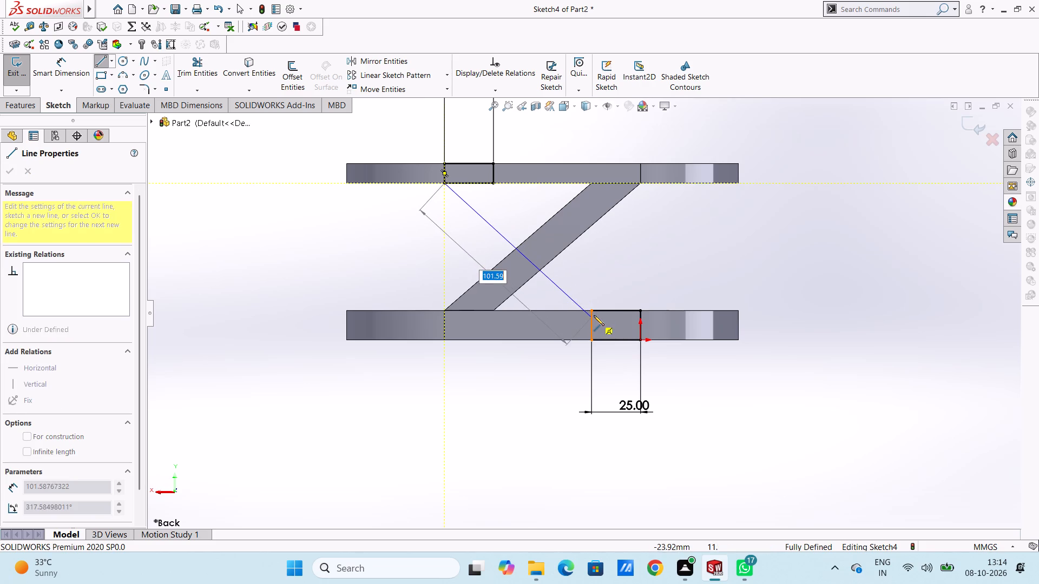
pyautogui.click(591, 311)
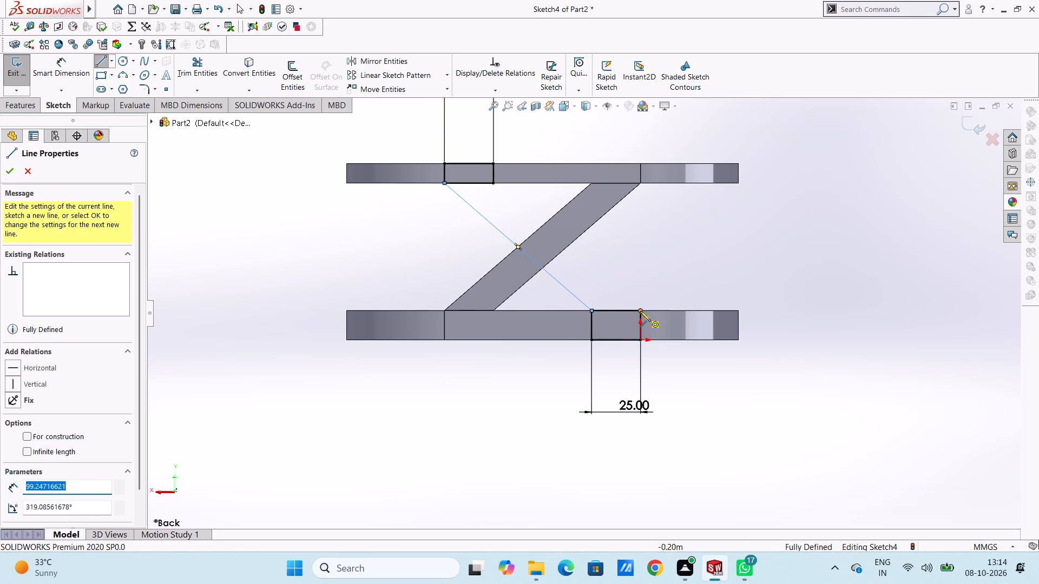
pyautogui.click(641, 311)
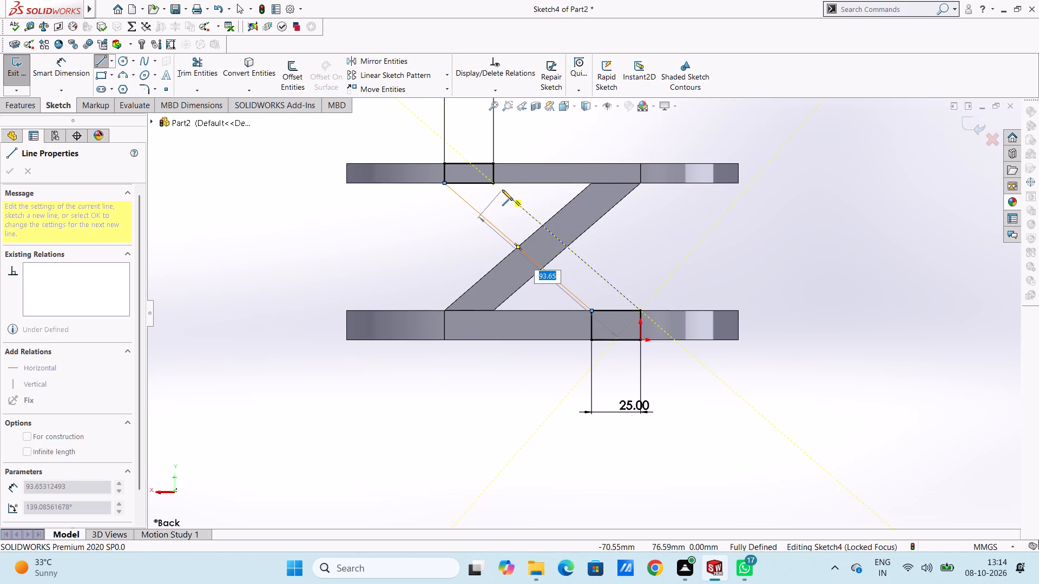
pyautogui.click(494, 184)
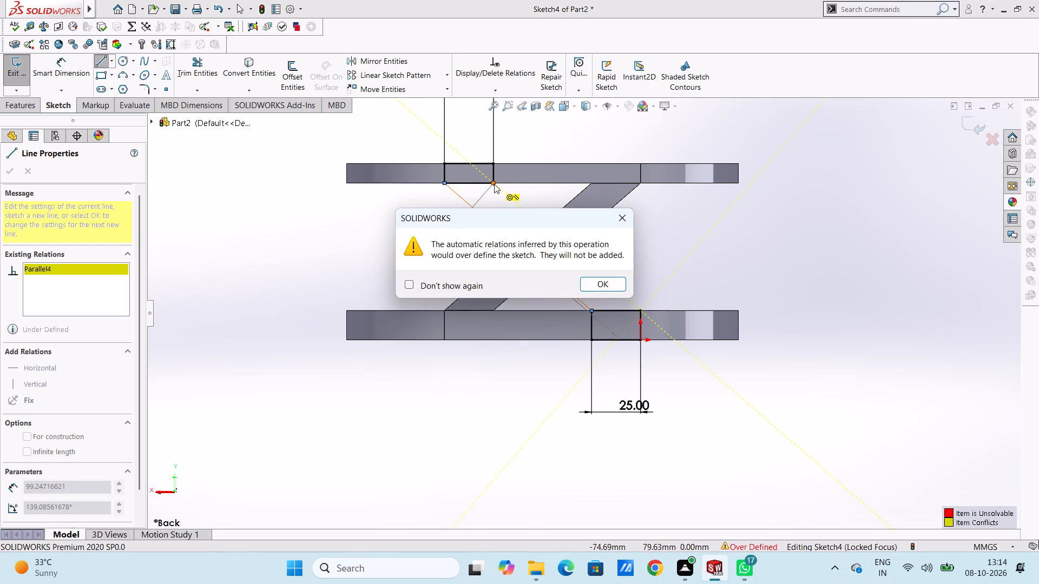
pyautogui.press('Escape')
pyautogui.press('Escape')
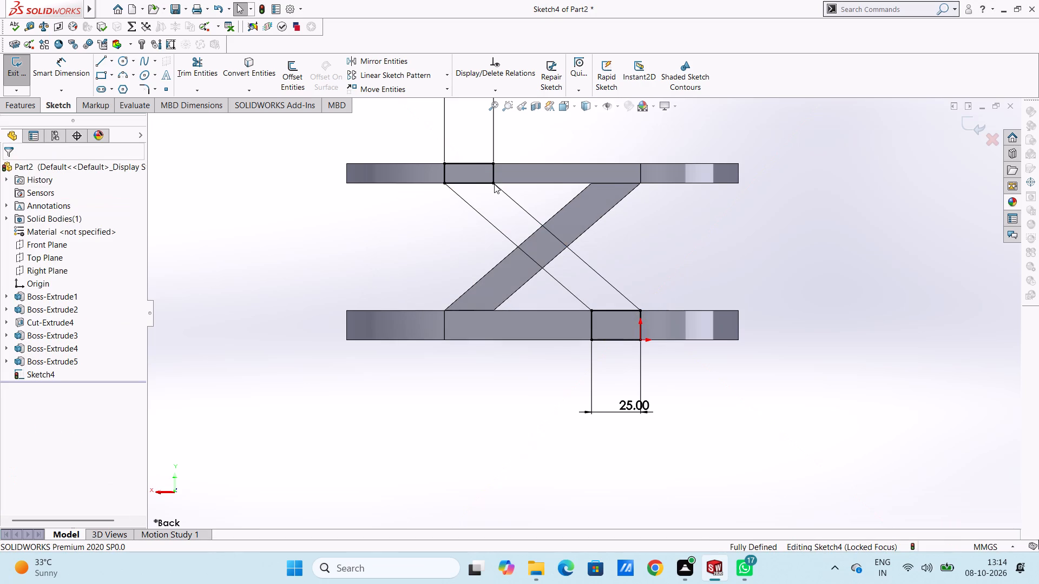
# Trim the upper rectangle's bottom edge and the lower rectangle's top edge between the slanted lines, leaving one closed strut profile.
pyautogui.scroll(2, 586, 236)
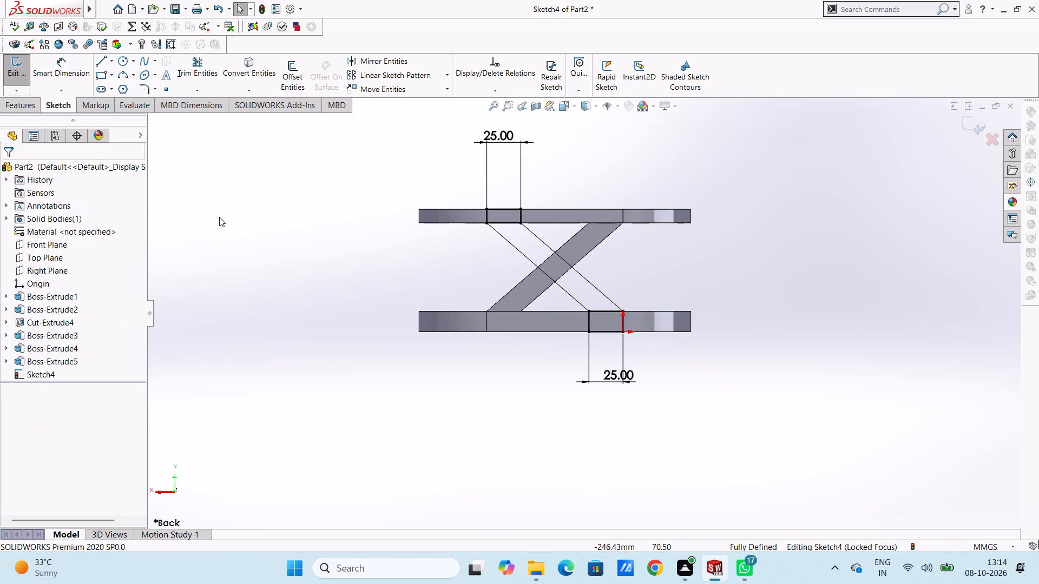
pyautogui.click(194, 65)
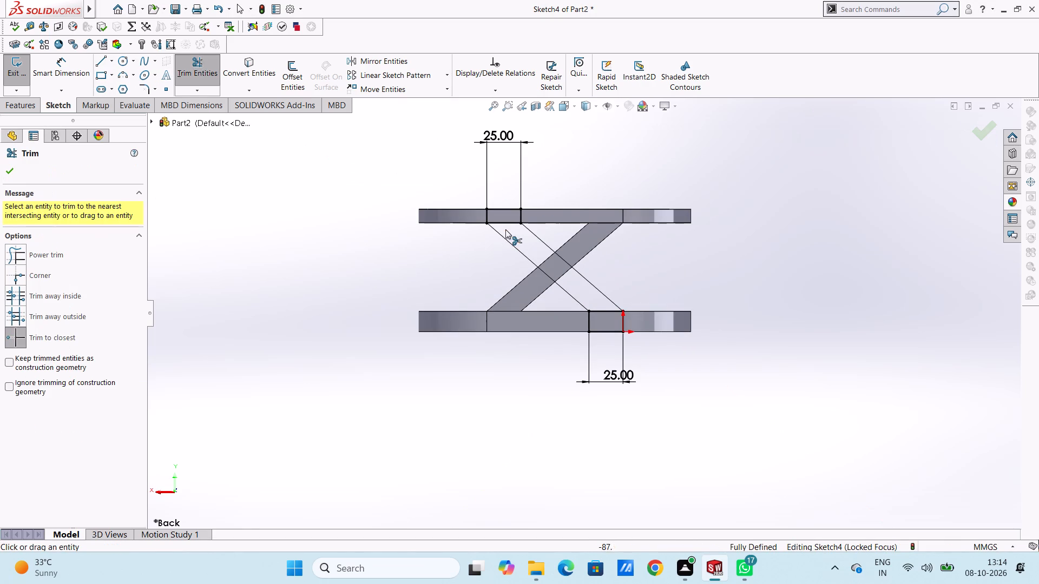
pyautogui.click(506, 224)
pyautogui.click(614, 311)
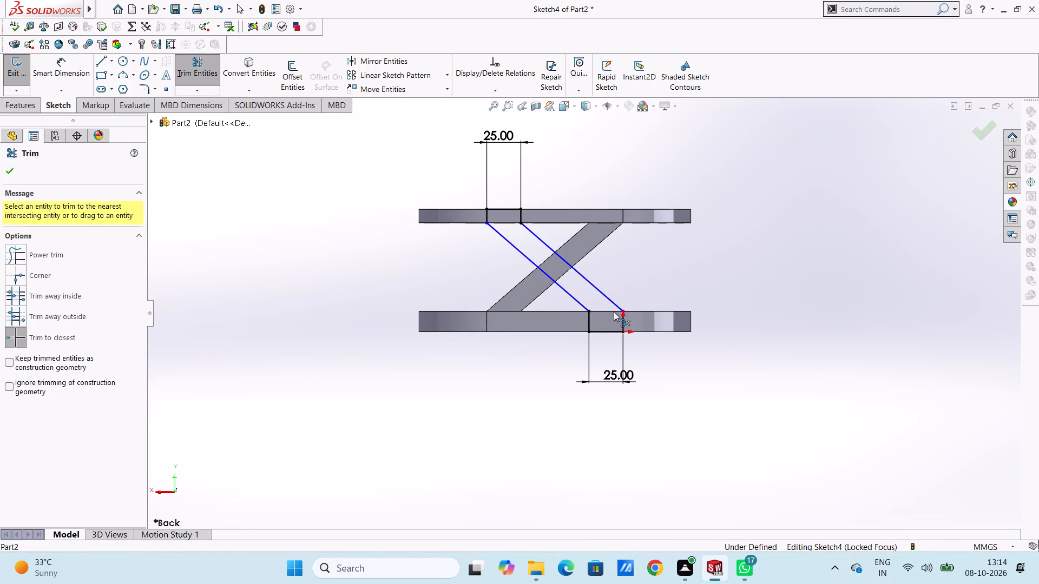
pyautogui.click(17, 174)
# Dimension the vertical height of both slanted lines at 65 mm, one on each side of the profile.
pyautogui.click(78, 65)
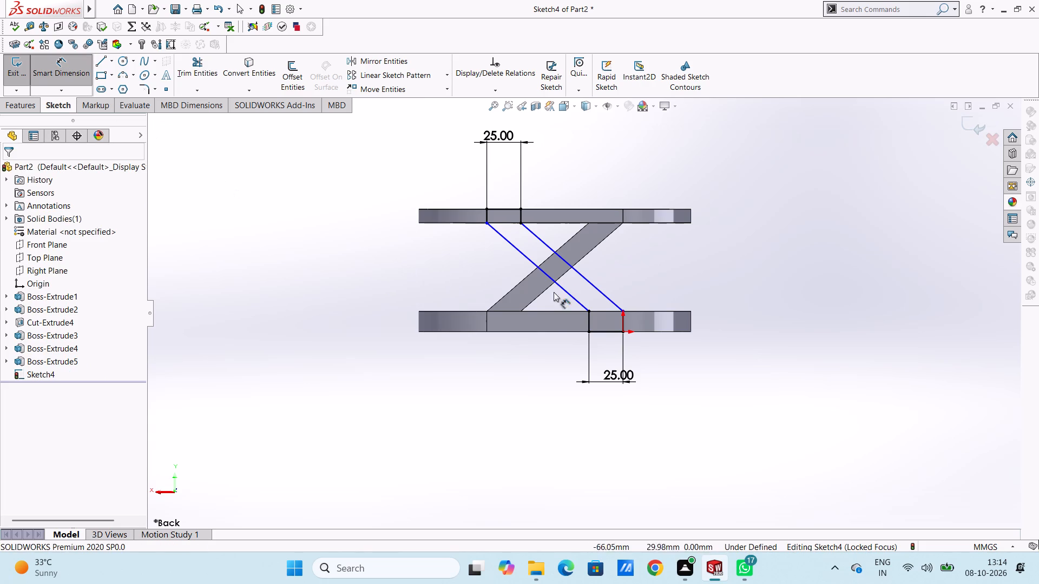
pyautogui.click(551, 280)
pyautogui.click(301, 278)
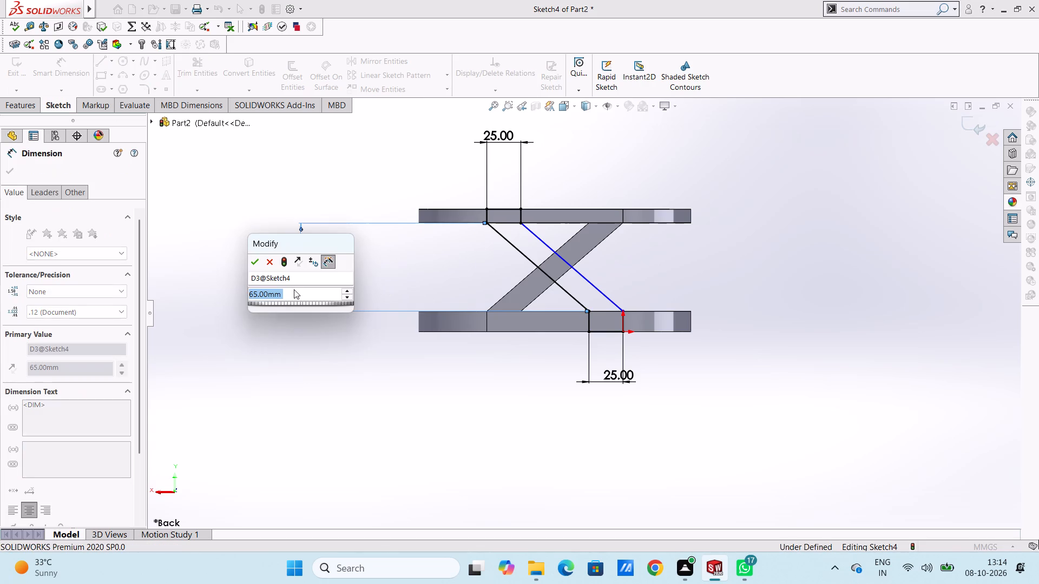
pyautogui.click(257, 266)
pyautogui.click(251, 254)
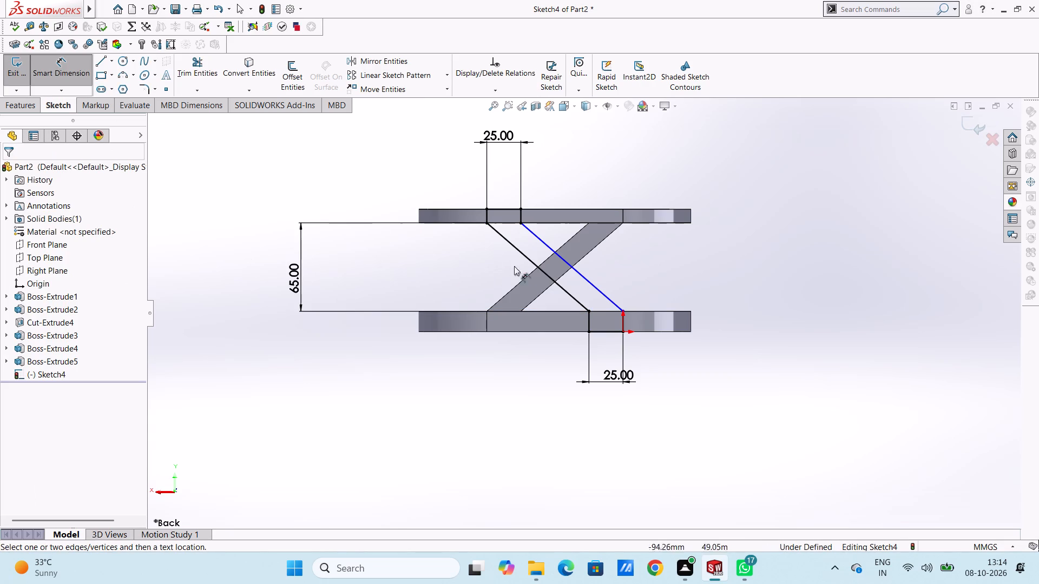
pyautogui.click(574, 271)
pyautogui.click(800, 258)
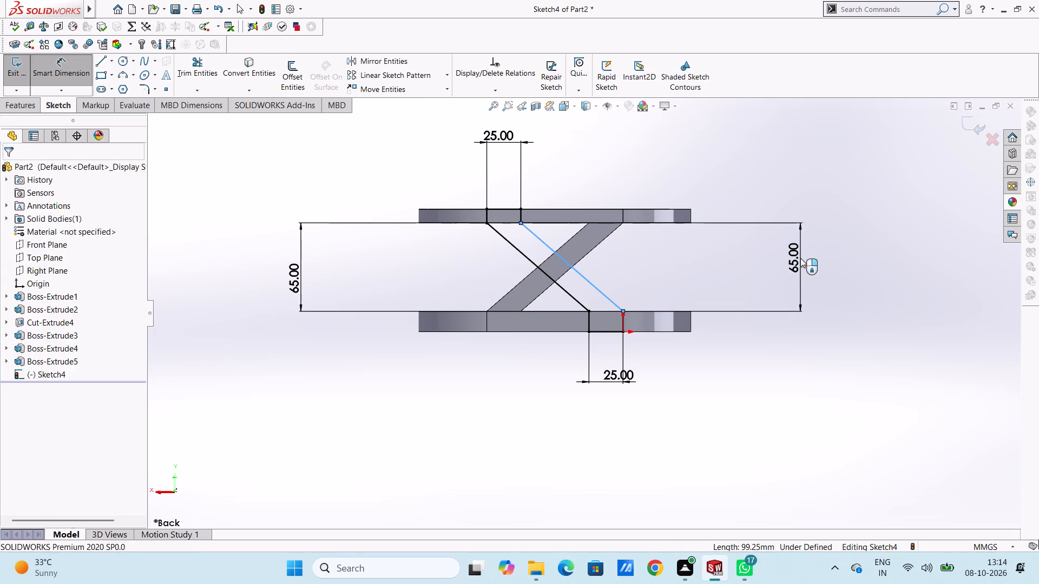
pyautogui.click(753, 249)
pyautogui.click(754, 244)
pyautogui.click(728, 257)
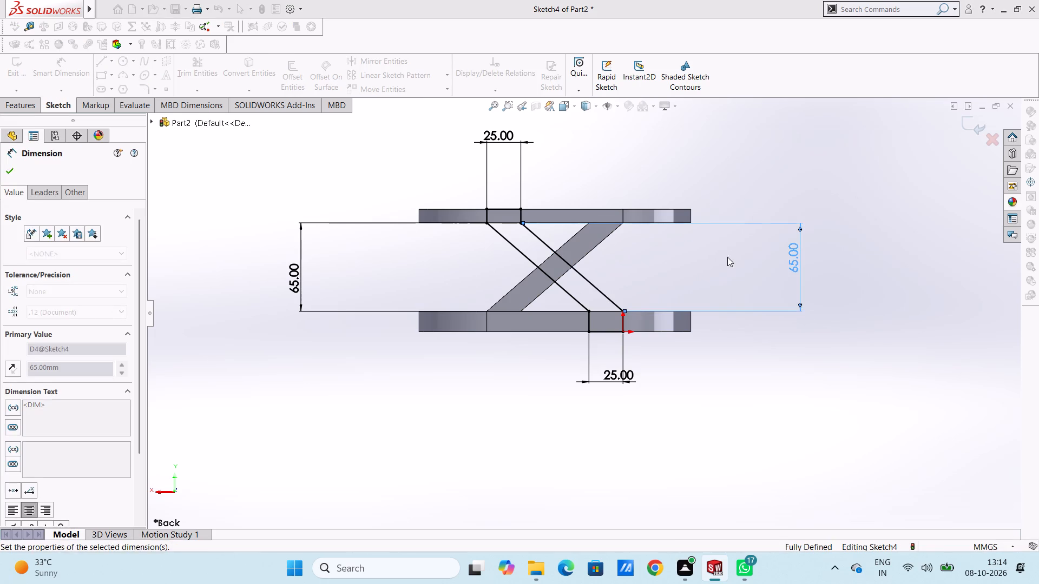
# Extrude the slanted strut profile 10 mm blind in the reversed direction with merged result.
pyautogui.moveTo(732, 177); pyautogui.dragTo(701, 289, button='middle')
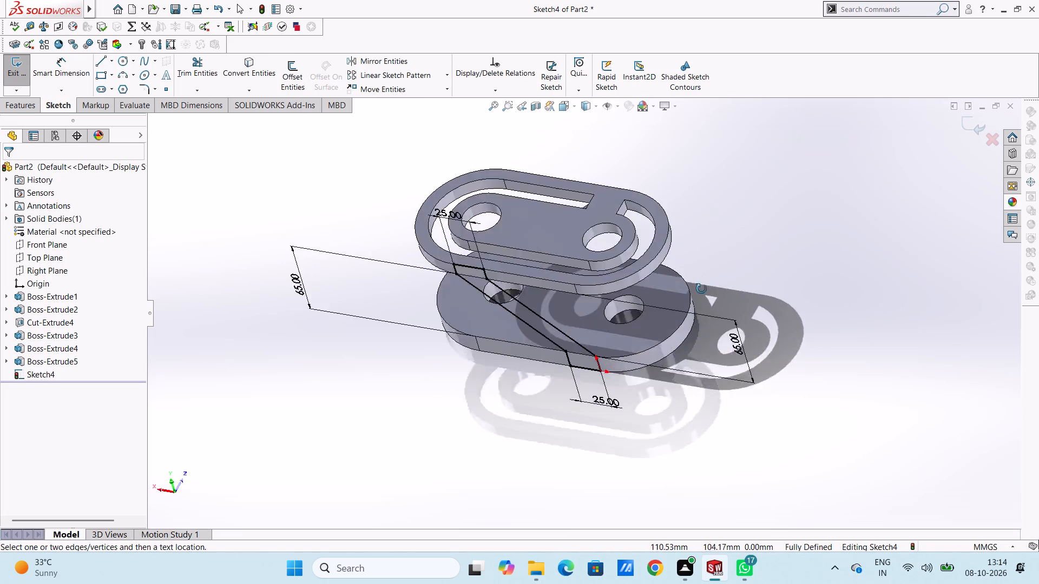
pyautogui.moveTo(701, 289); pyautogui.dragTo(676, 243, button='middle')
pyautogui.click(65, 75)
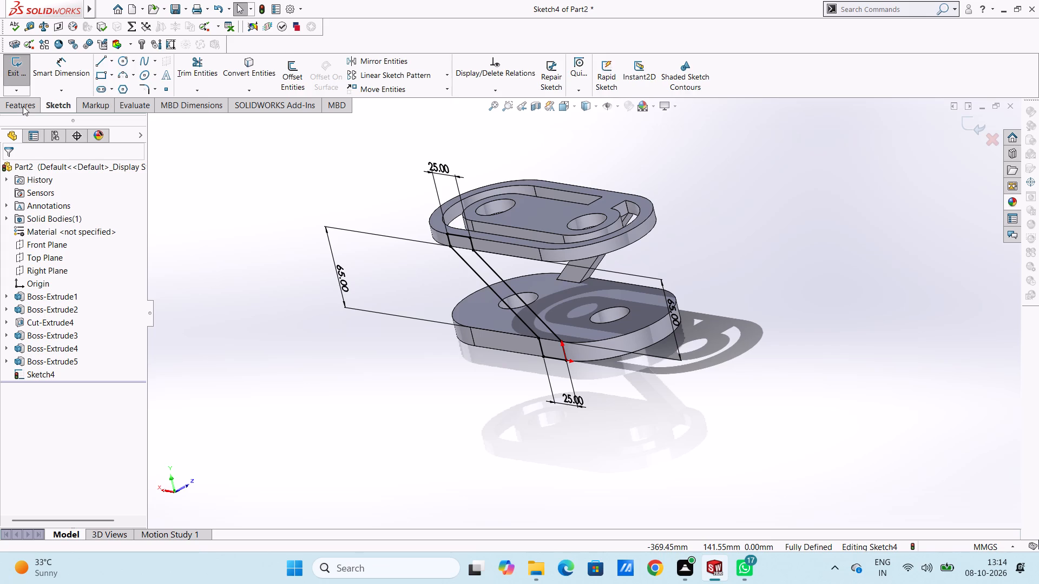
pyautogui.click(23, 106)
pyautogui.click(22, 77)
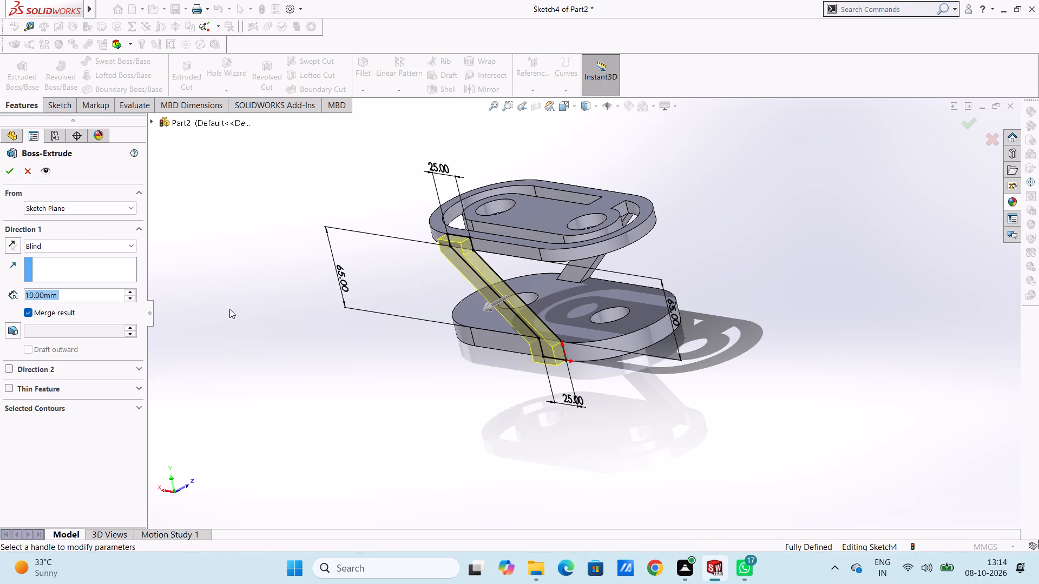
pyautogui.click(14, 249)
pyautogui.click(14, 168)
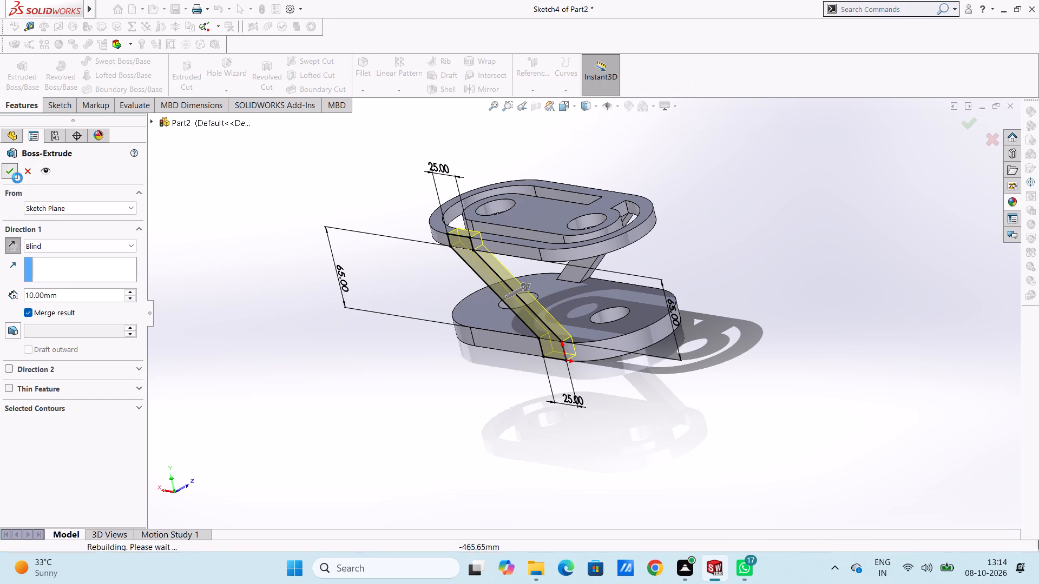
pyautogui.click(213, 243)
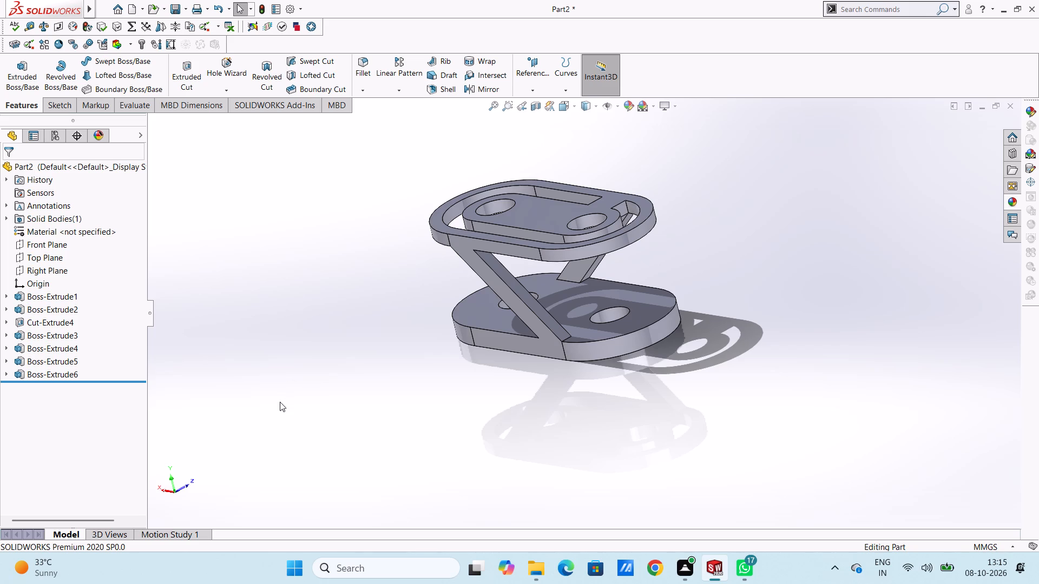
# Sketch a 25 mm square on the upper ring's top face, from the far end of the back straight edge to the inner plate.
pyautogui.moveTo(285, 410); pyautogui.dragTo(338, 416, button='middle')
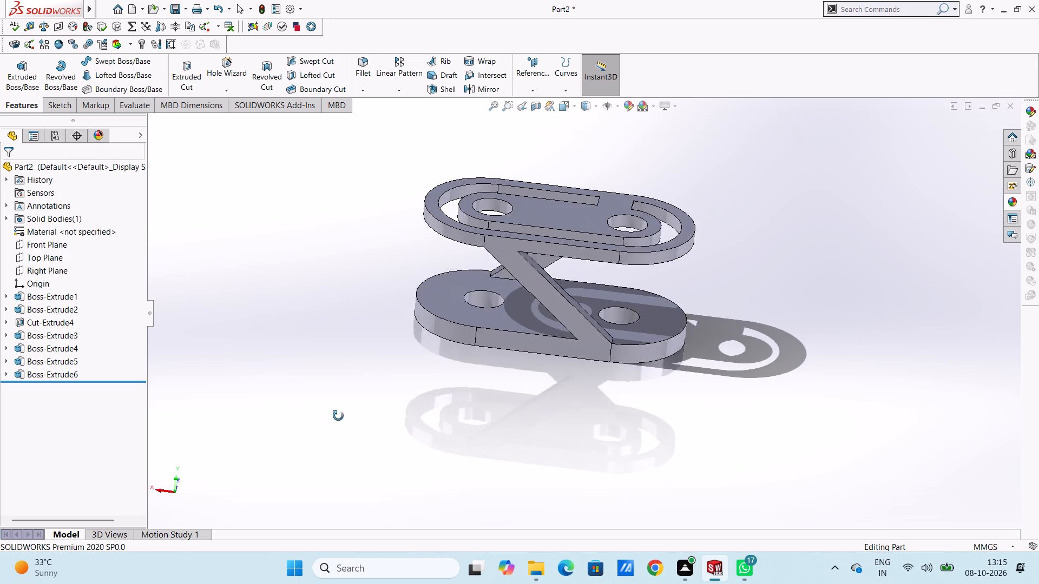
pyautogui.moveTo(338, 416); pyautogui.dragTo(291, 440, button='middle')
pyautogui.moveTo(283, 469); pyautogui.dragTo(360, 419, button='middle')
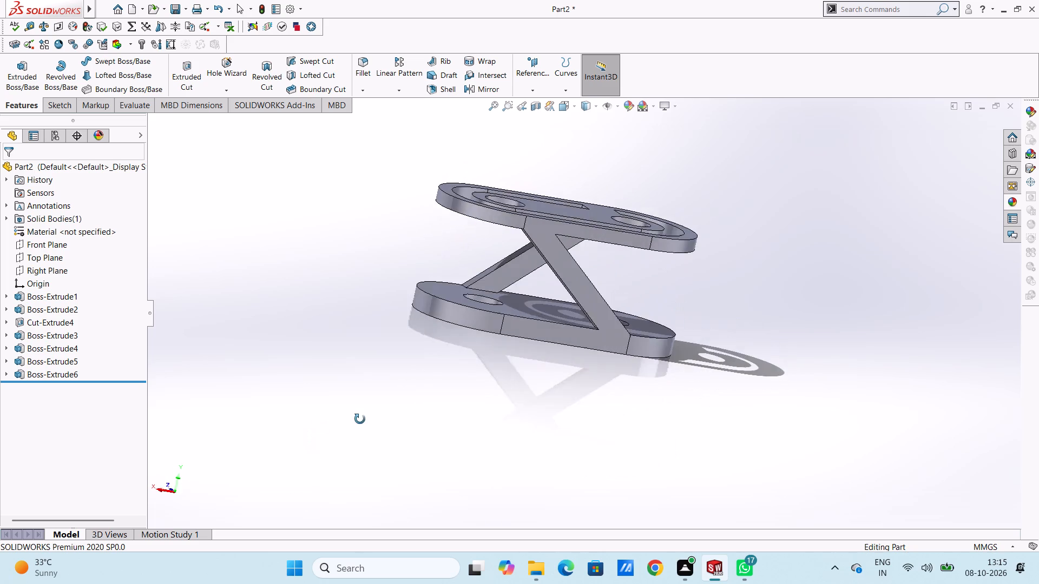
pyautogui.moveTo(360, 419); pyautogui.dragTo(338, 446, button='middle')
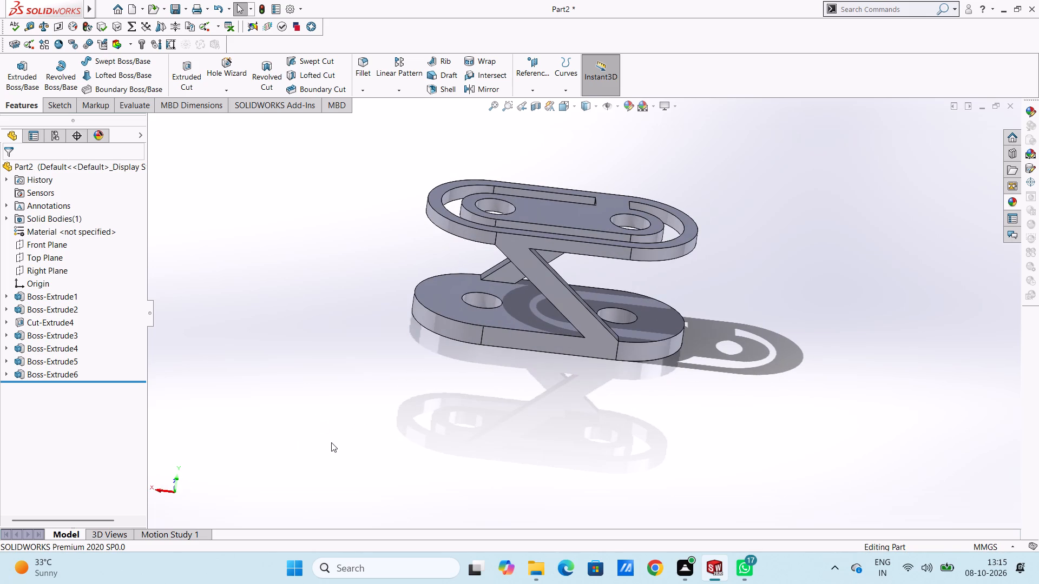
pyautogui.hotkey('ctrl', '5')
pyautogui.scroll(4, 331, 442)
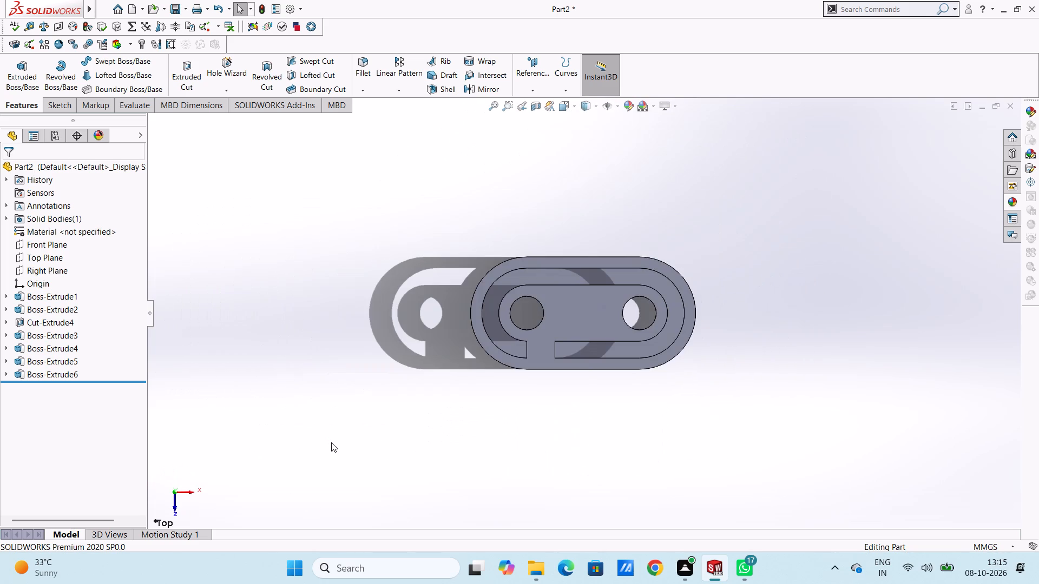
pyautogui.scroll(-2, 672, 283)
pyautogui.click(618, 257)
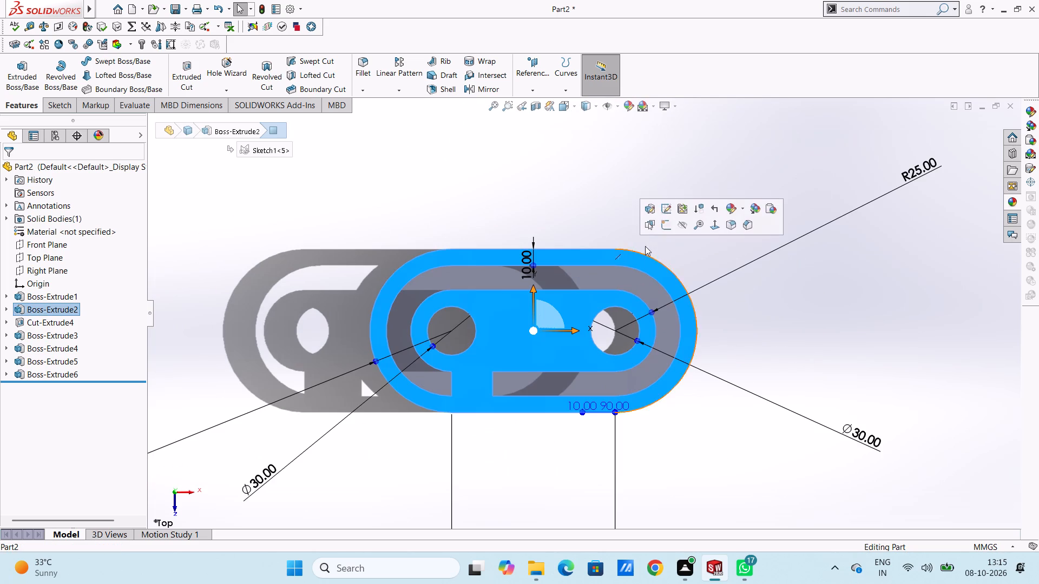
pyautogui.click(665, 229)
pyautogui.click(562, 219)
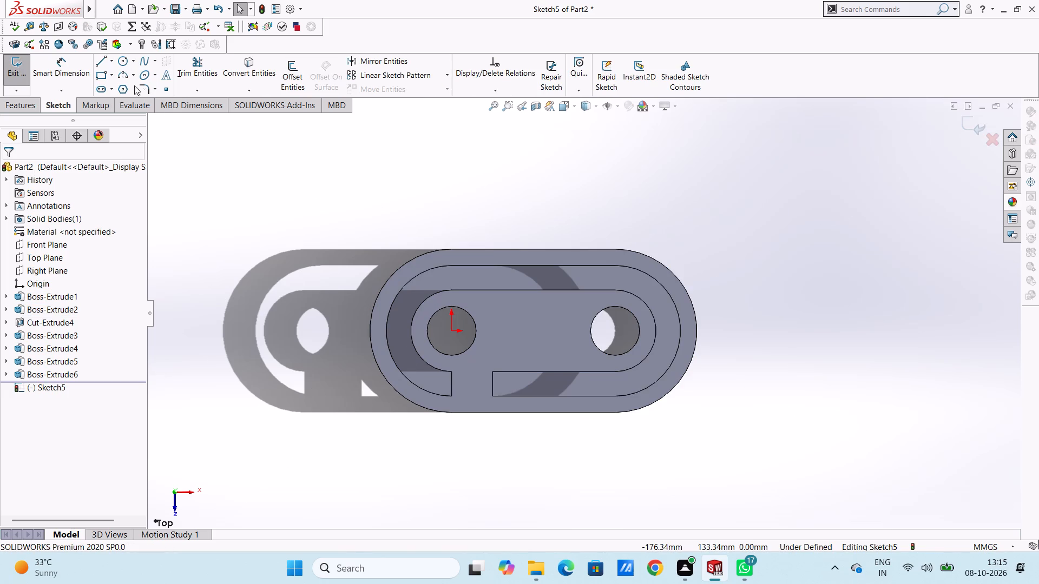
pyautogui.click(105, 70)
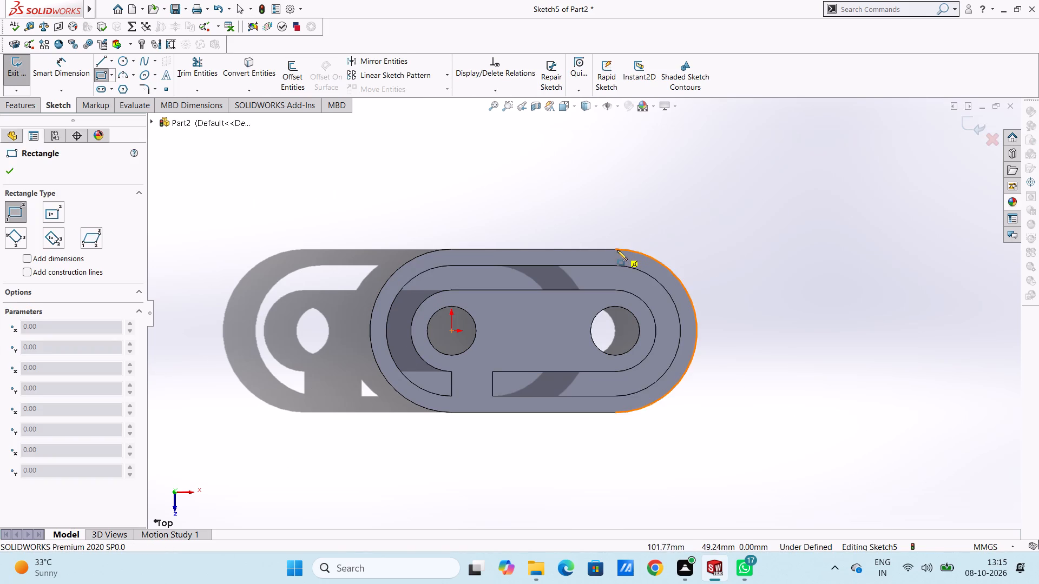
pyautogui.click(615, 249)
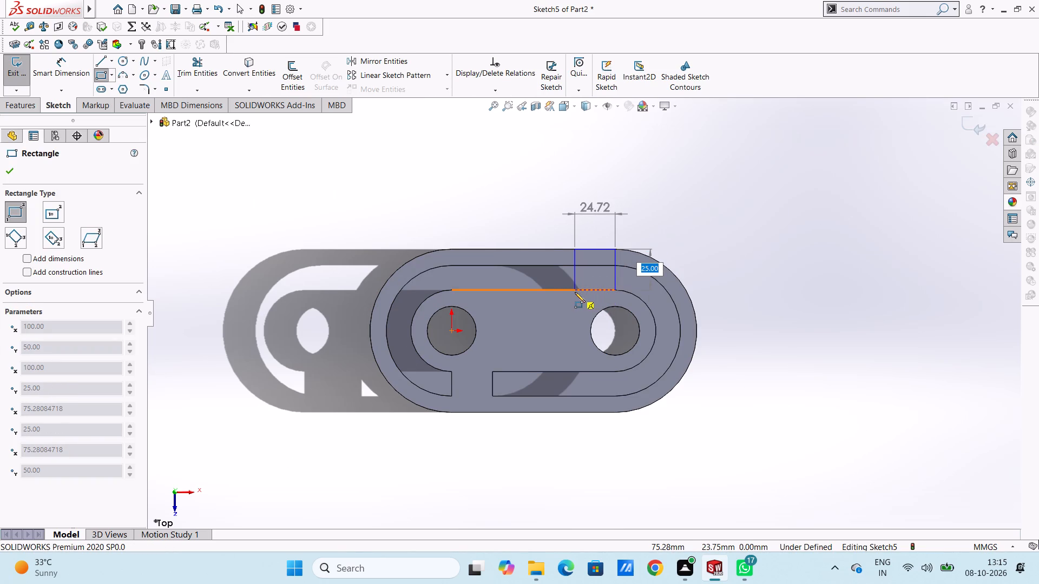
pyautogui.press('Return')
pyautogui.write('25')
pyautogui.press('Return')
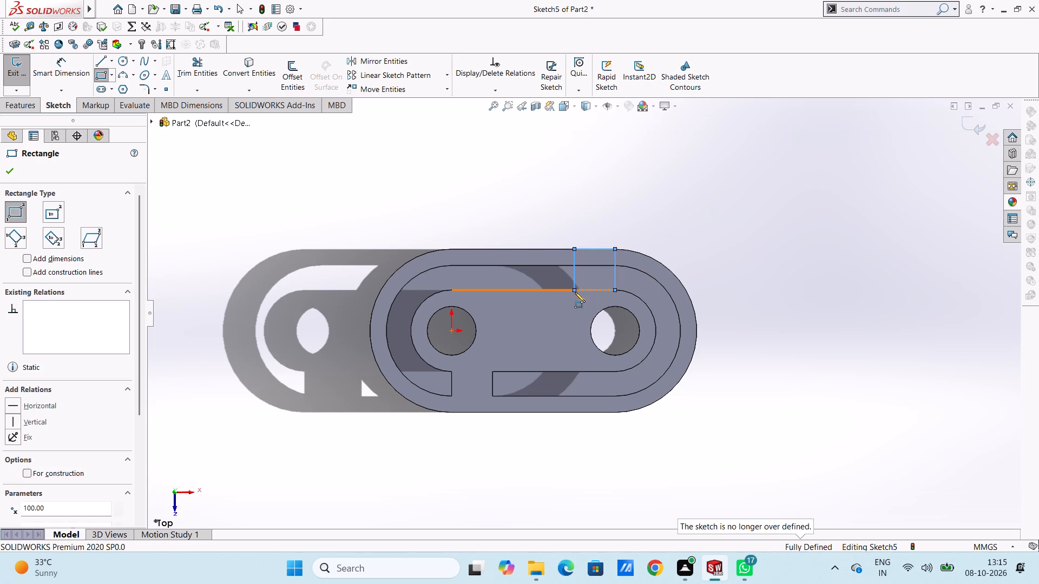
pyautogui.click(9, 171)
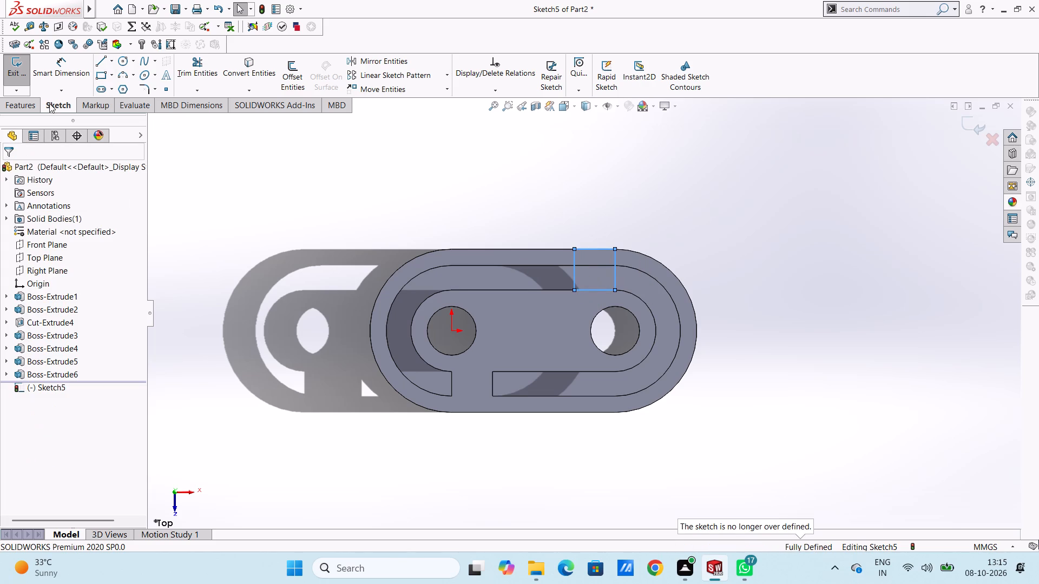
pyautogui.click(275, 230)
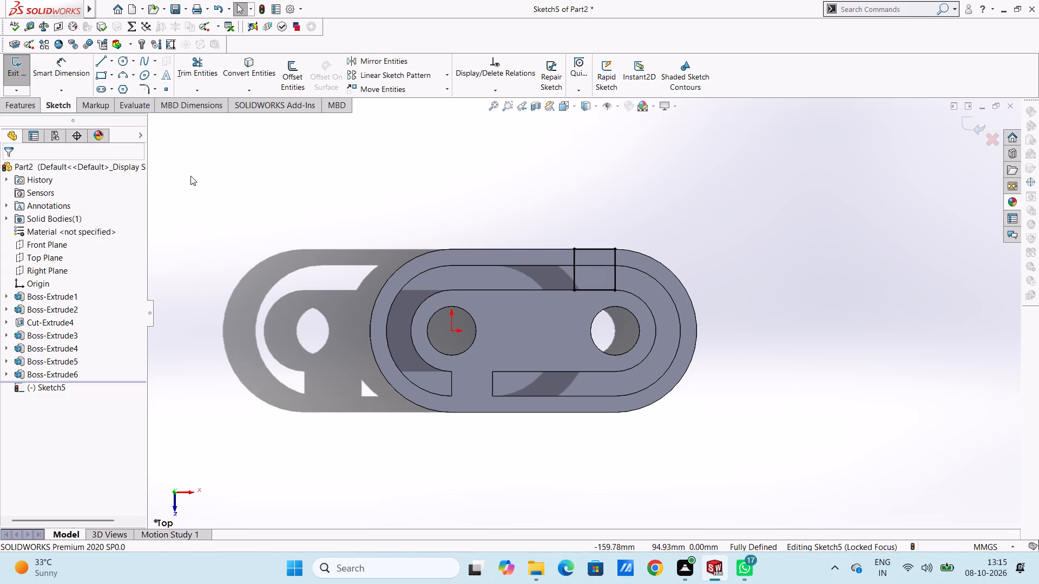
# Extrude the 25 mm square 10 mm blind in the reversed direction with merged result, bridging the upper ring and inner plate.
pyautogui.moveTo(318, 407); pyautogui.dragTo(453, 373, button='middle')
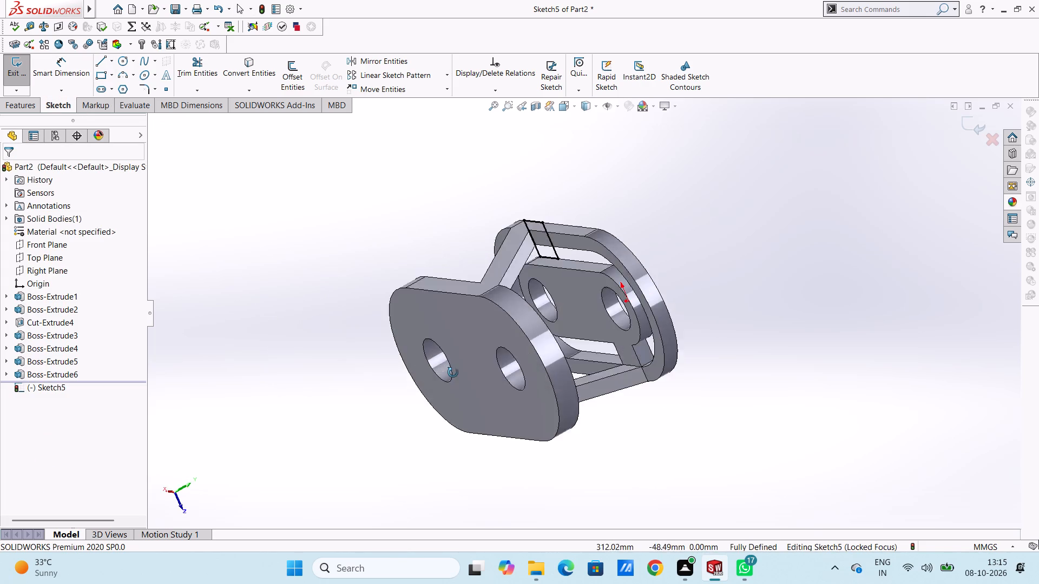
pyautogui.moveTo(453, 373); pyautogui.dragTo(456, 435, button='middle')
pyautogui.moveTo(386, 422); pyautogui.dragTo(373, 333, button='middle')
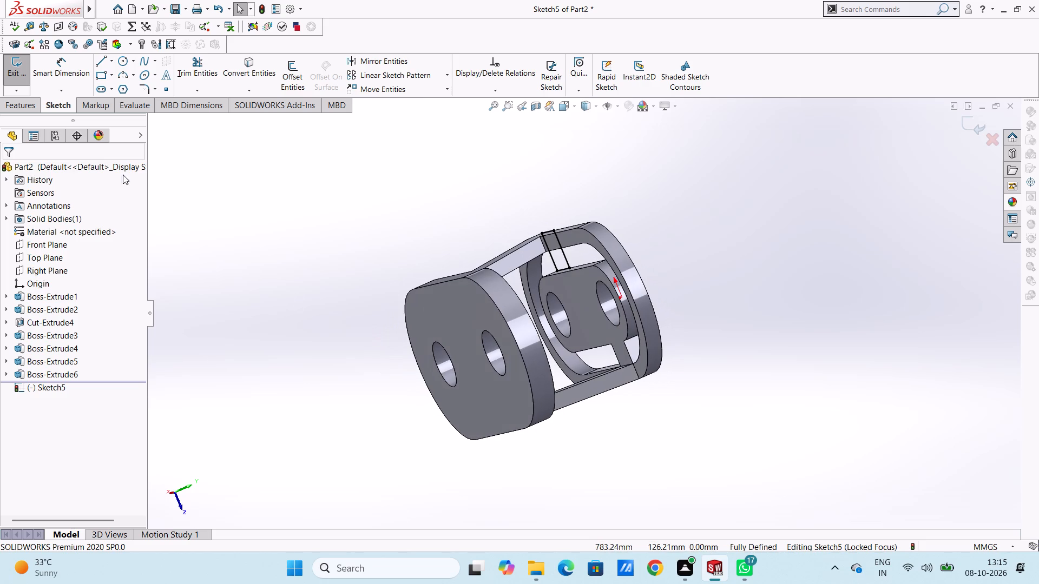
pyautogui.click(20, 112)
pyautogui.click(22, 84)
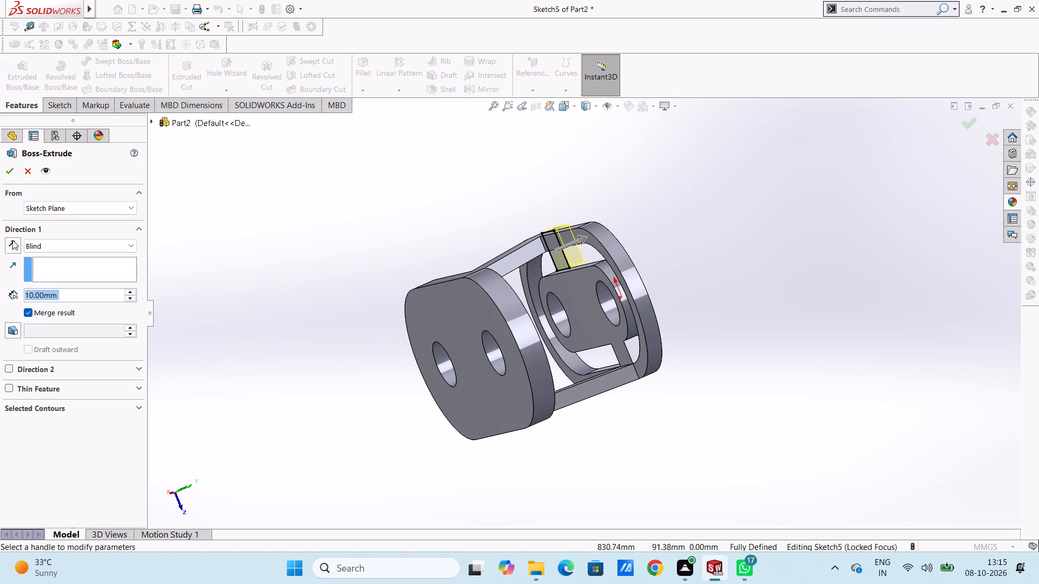
pyautogui.click(12, 245)
pyautogui.click(9, 172)
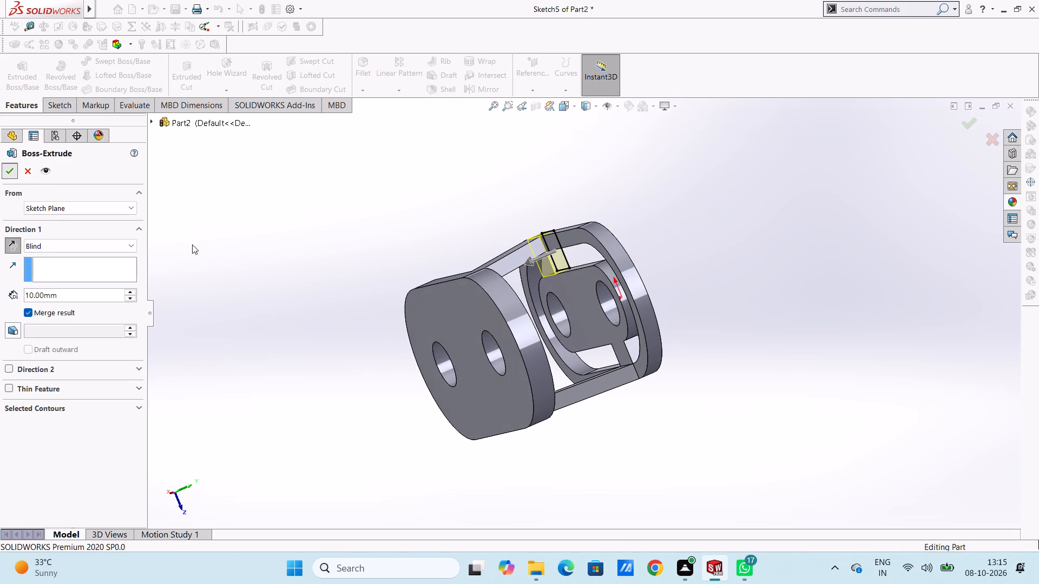
pyautogui.click(220, 248)
# Examine the part from several angles, checking the struts, the upper ring, the inner plate and the bridging blocks.
pyautogui.moveTo(282, 323); pyautogui.dragTo(291, 373, button='middle')
pyautogui.moveTo(305, 270); pyautogui.dragTo(347, 416, button='middle')
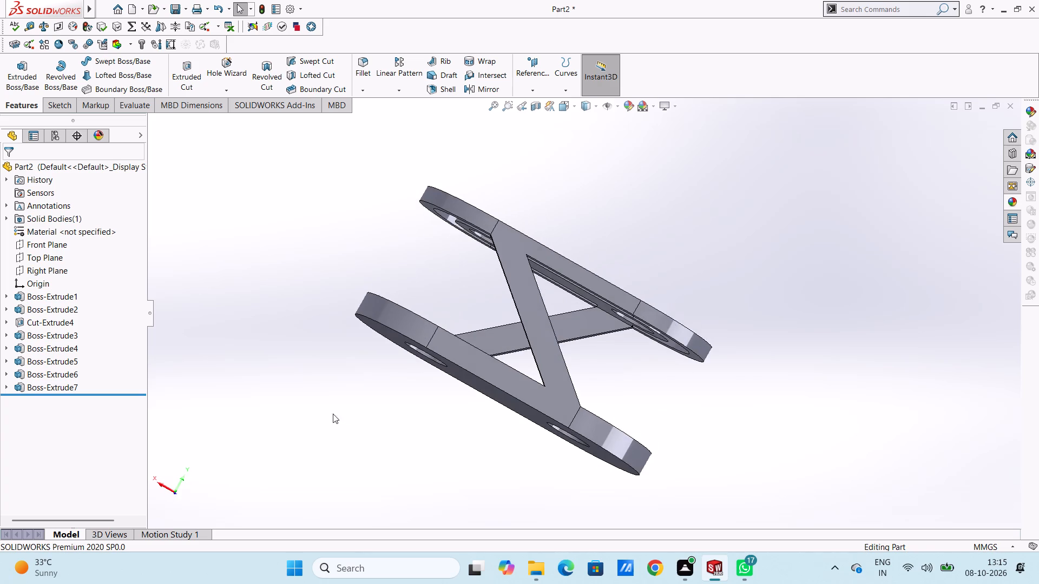
pyautogui.scroll(2, 293, 325)
pyautogui.moveTo(337, 306); pyautogui.dragTo(284, 404, button='middle')
pyautogui.scroll(-1, 265, 404)
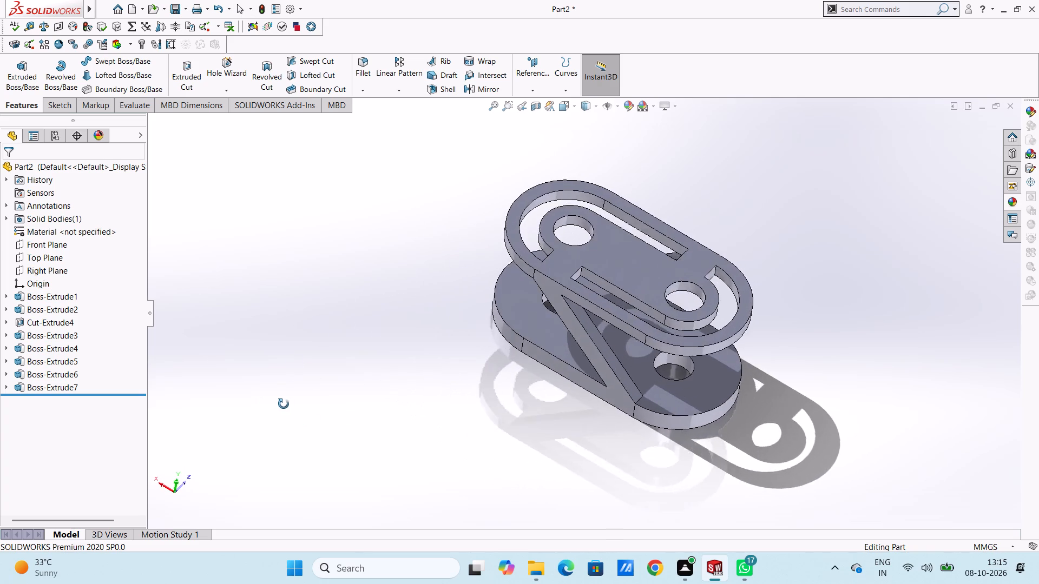
pyautogui.moveTo(284, 404); pyautogui.dragTo(281, 403, button='middle')
pyautogui.scroll(3, 424, 396)
pyautogui.moveTo(682, 448); pyautogui.dragTo(675, 403, button='middle')
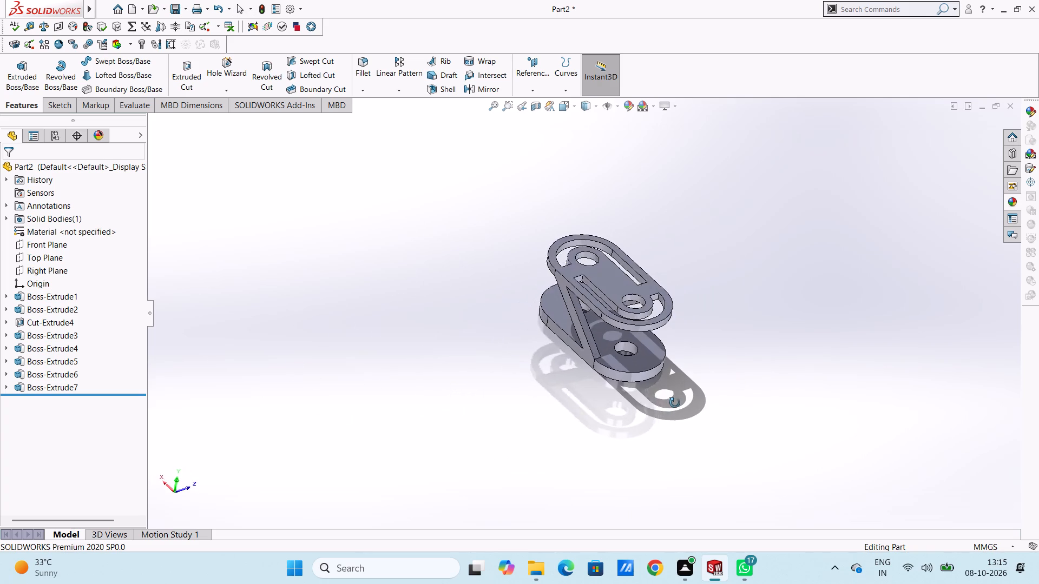
pyautogui.moveTo(675, 403); pyautogui.dragTo(741, 429, button='middle')
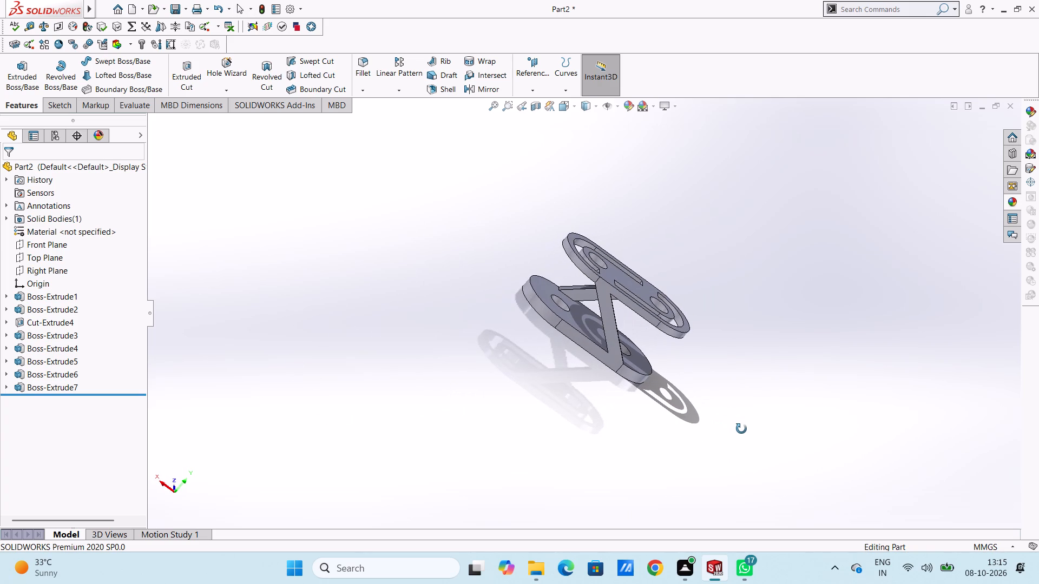
pyautogui.moveTo(741, 429); pyautogui.dragTo(742, 429, button='middle')
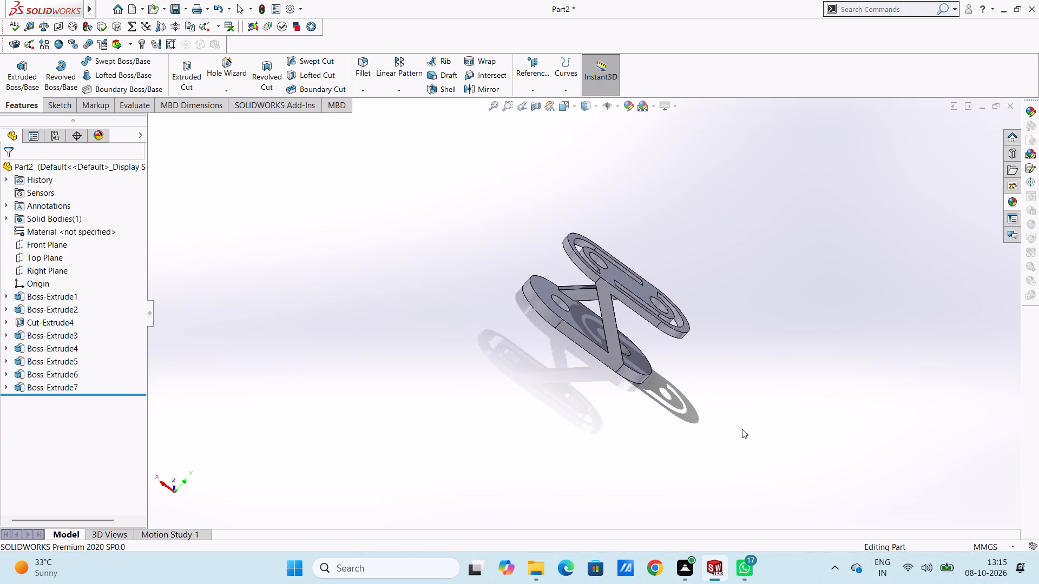
pyautogui.moveTo(699, 402); pyautogui.dragTo(661, 365, button='middle')
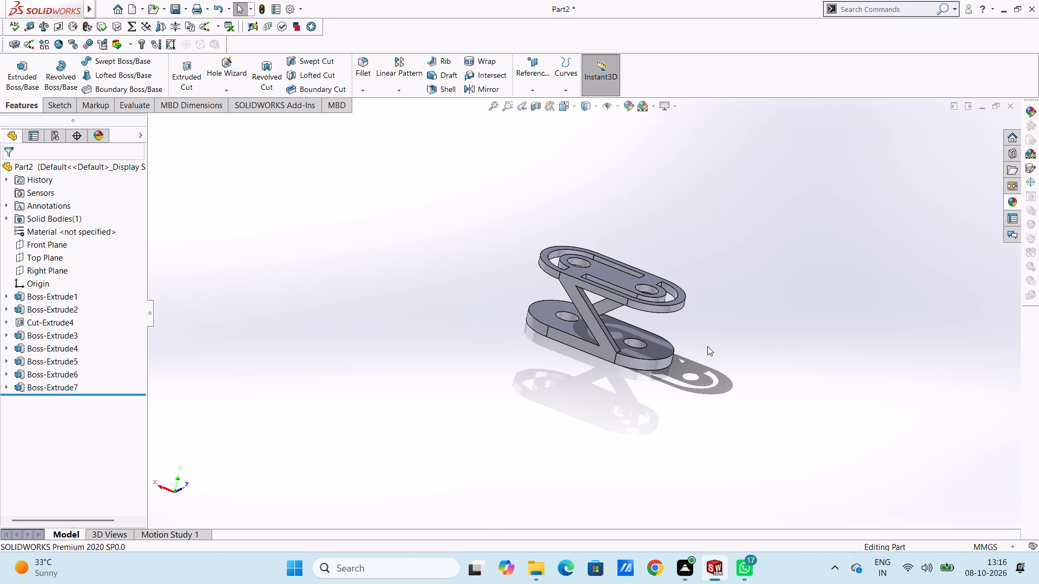
pyautogui.moveTo(751, 354); pyautogui.dragTo(797, 317, button='middle')
pyautogui.moveTo(744, 292); pyautogui.dragTo(722, 289, button='middle')
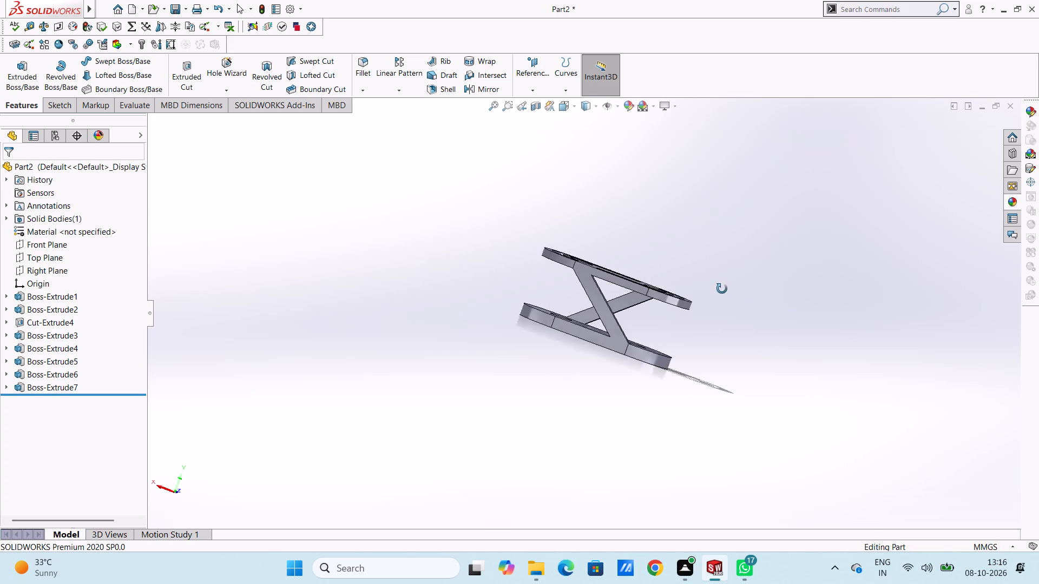
pyautogui.moveTo(722, 289); pyautogui.dragTo(715, 330, button='middle')
pyautogui.scroll(1, 714, 309)
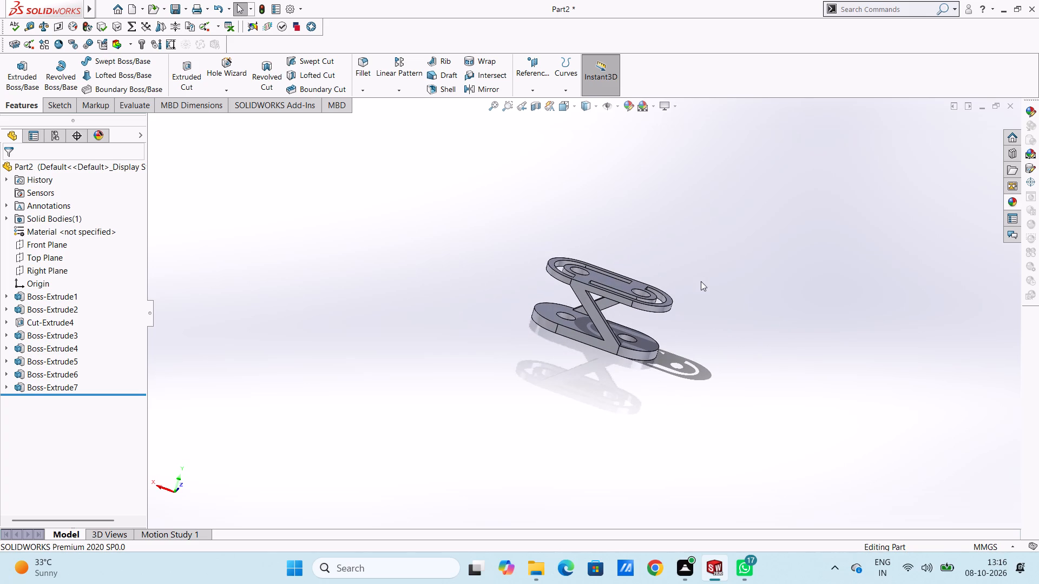
pyautogui.scroll(-3, 706, 315)
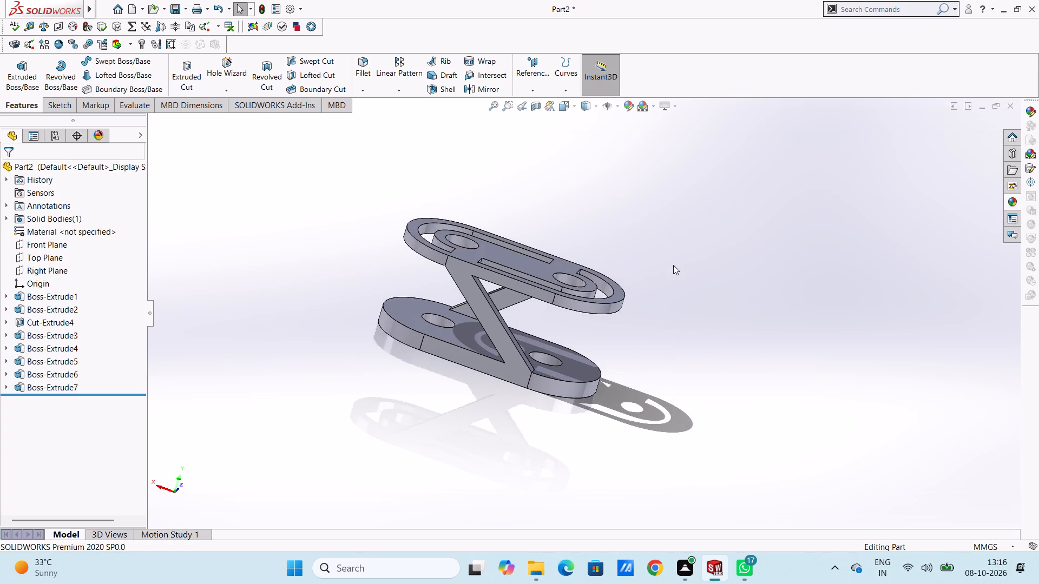
pyautogui.moveTo(671, 270); pyautogui.dragTo(652, 306, button='middle')
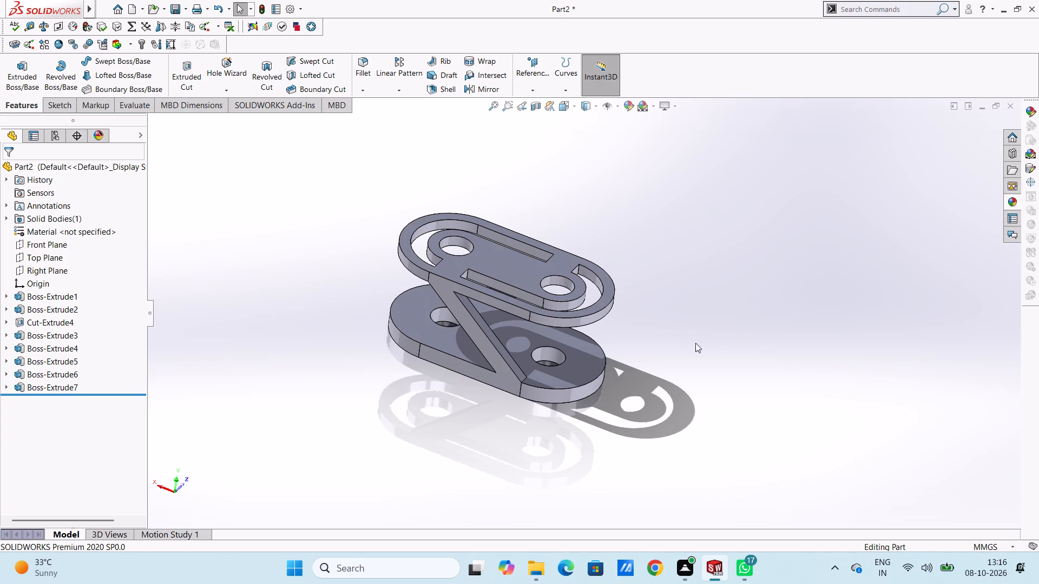
pyautogui.scroll(-1, 685, 363)
pyautogui.moveTo(685, 363); pyautogui.dragTo(683, 427, button='middle')
pyautogui.scroll(1, 700, 371)
pyautogui.moveTo(760, 391); pyautogui.dragTo(774, 422, button='middle')
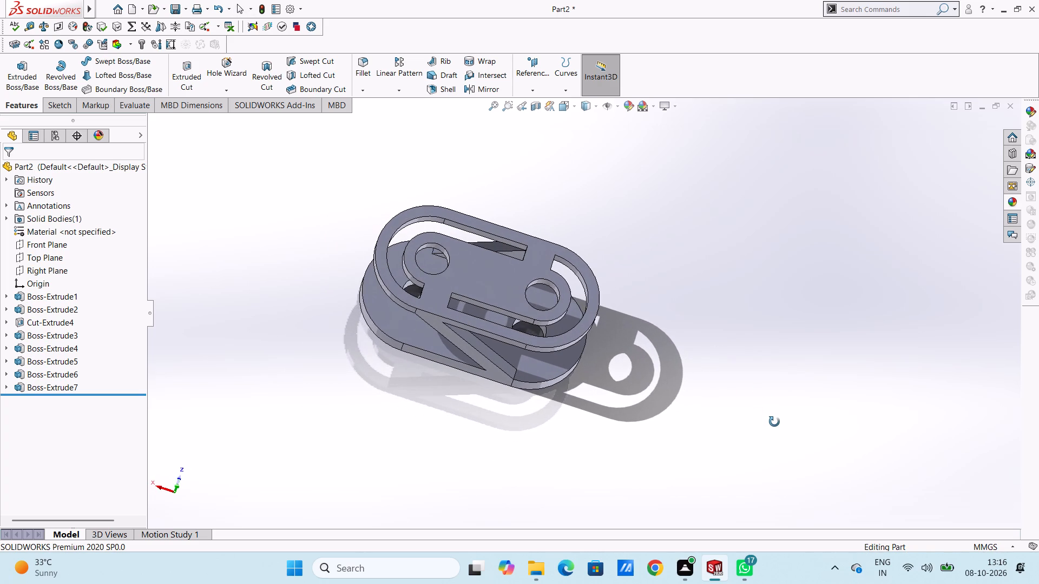
pyautogui.moveTo(774, 422); pyautogui.dragTo(776, 422, button='middle')
pyautogui.middleClick(776, 423)
pyautogui.middleClick(777, 423)
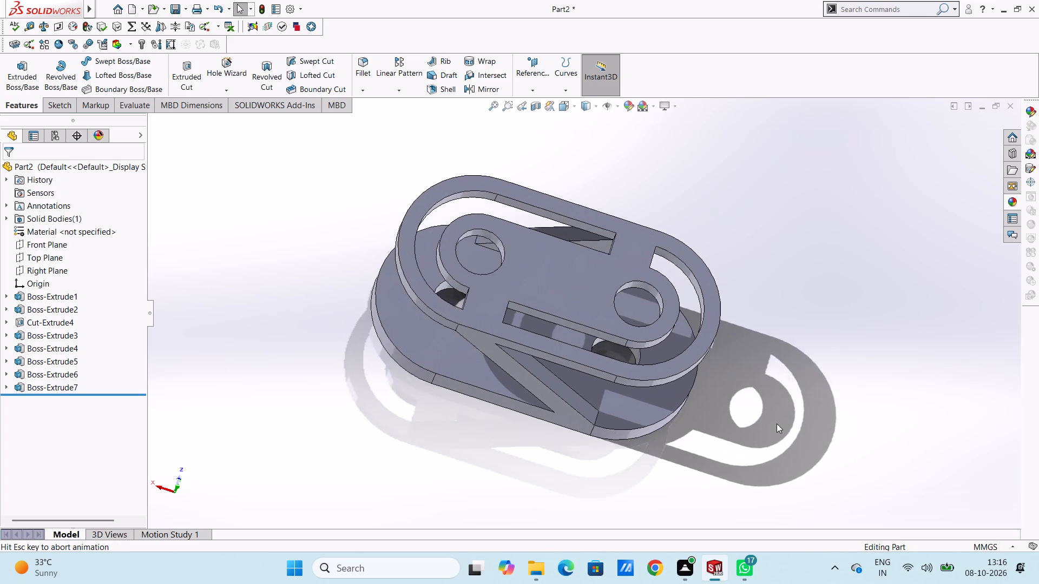
pyautogui.scroll(4, 777, 421)
pyautogui.moveTo(771, 435); pyautogui.dragTo(749, 386, button='middle')
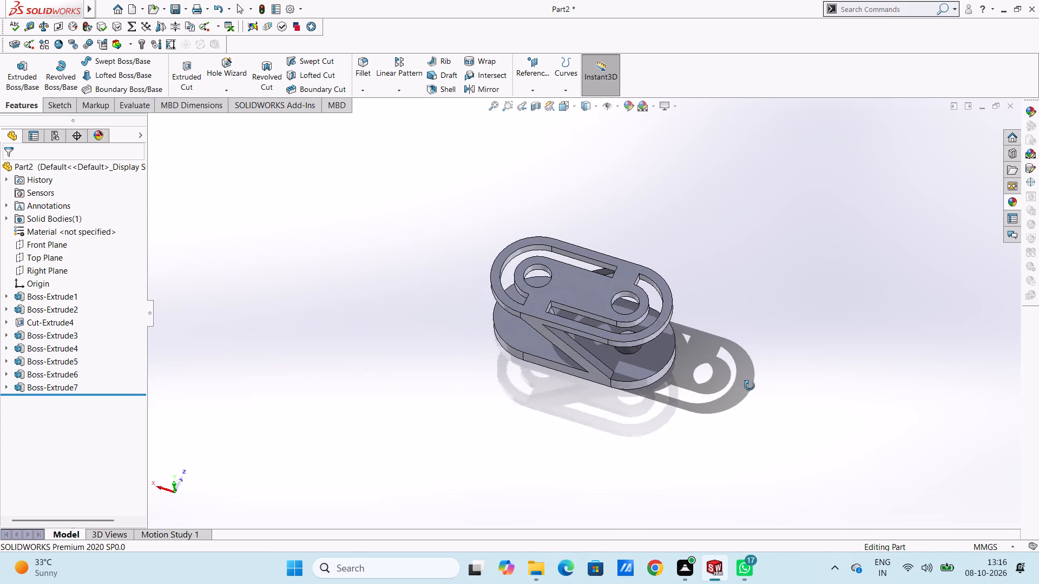
pyautogui.moveTo(749, 386); pyautogui.dragTo(772, 372, button='middle')
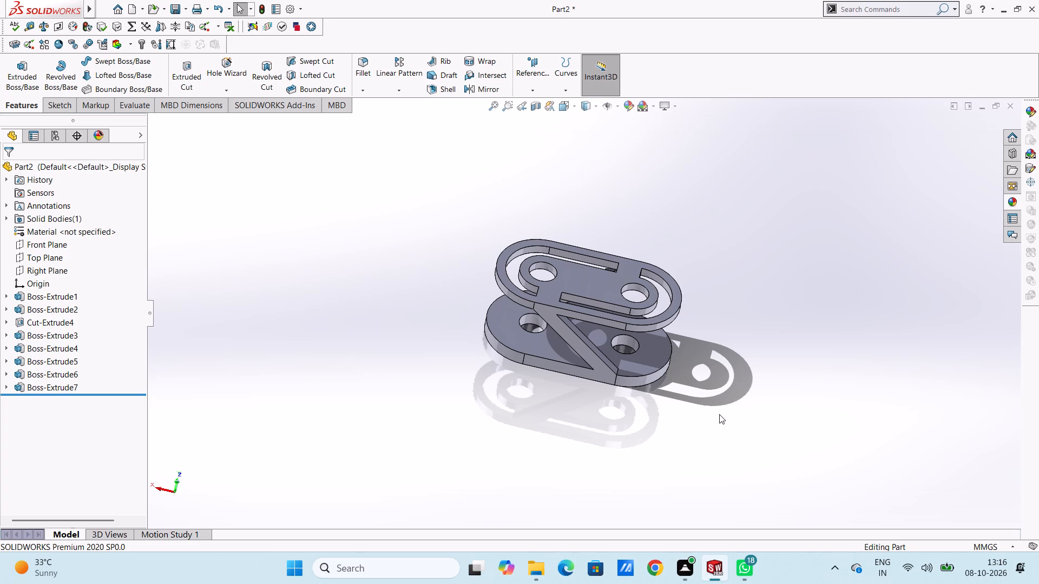
pyautogui.scroll(1, 742, 395)
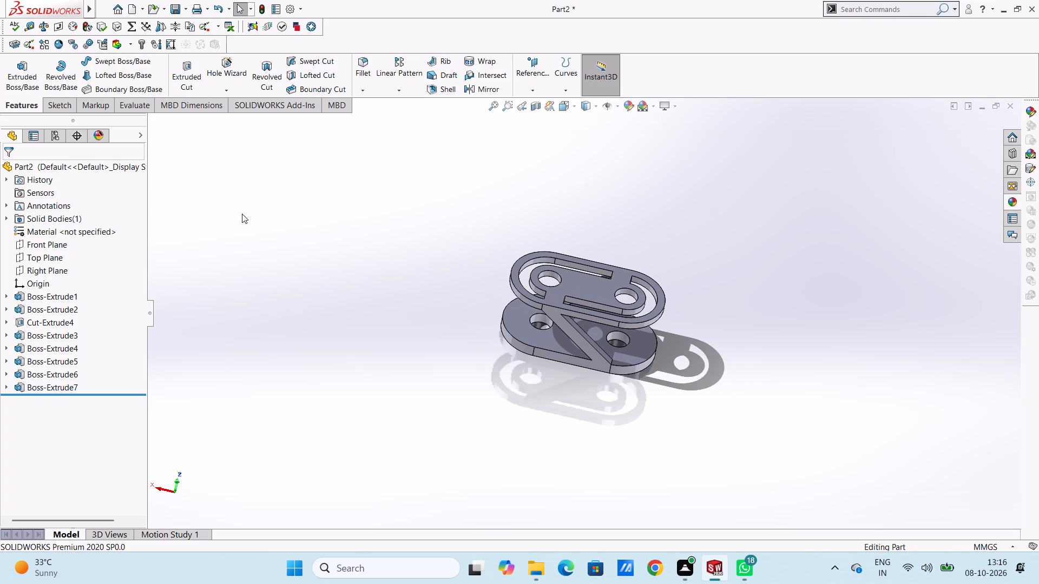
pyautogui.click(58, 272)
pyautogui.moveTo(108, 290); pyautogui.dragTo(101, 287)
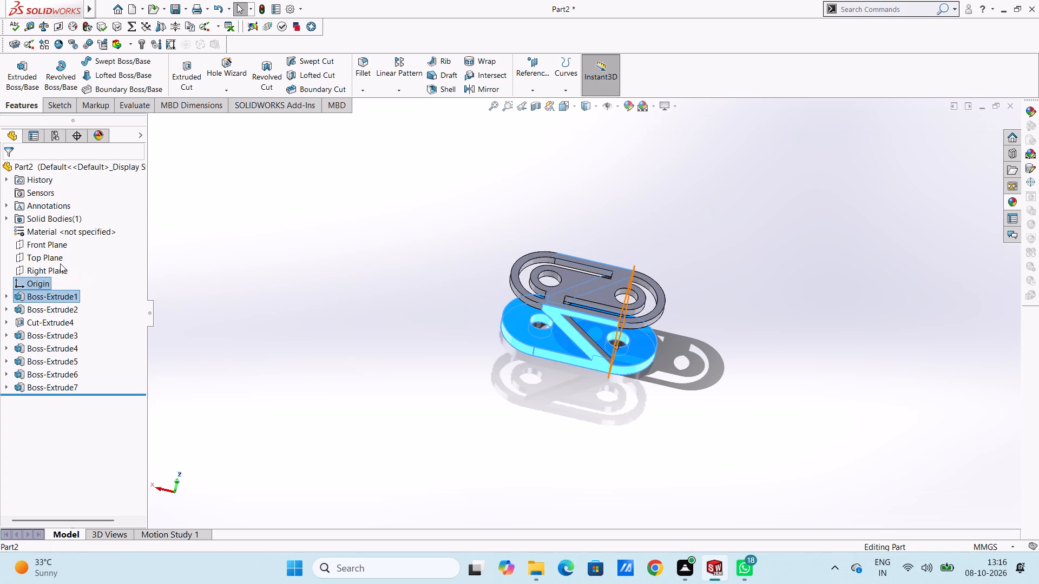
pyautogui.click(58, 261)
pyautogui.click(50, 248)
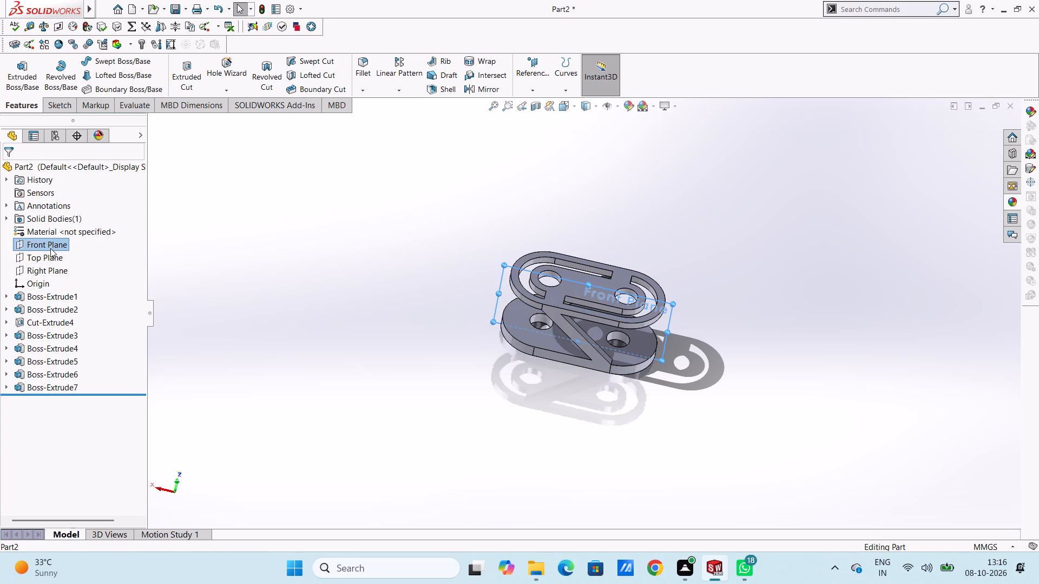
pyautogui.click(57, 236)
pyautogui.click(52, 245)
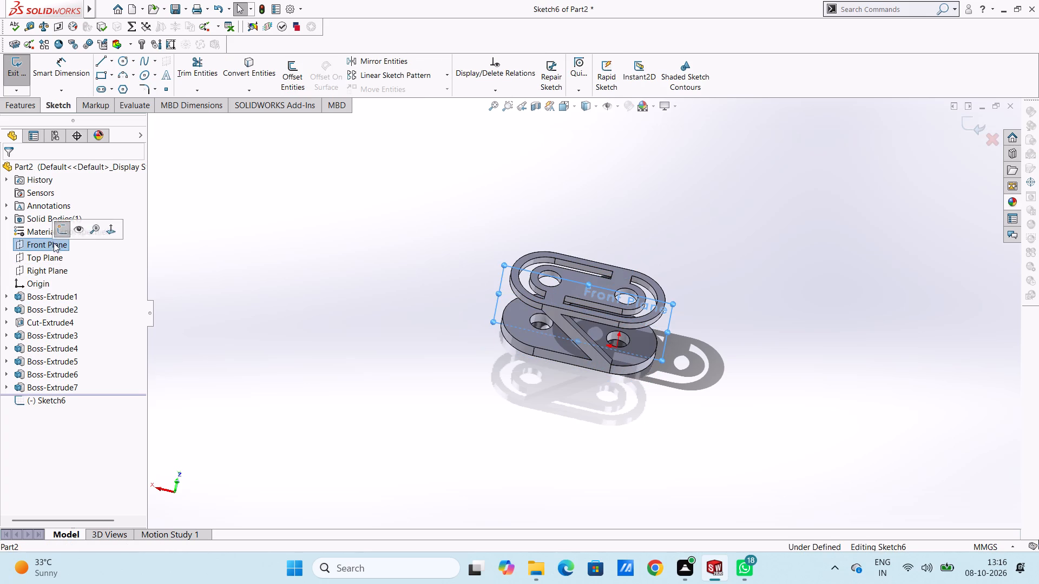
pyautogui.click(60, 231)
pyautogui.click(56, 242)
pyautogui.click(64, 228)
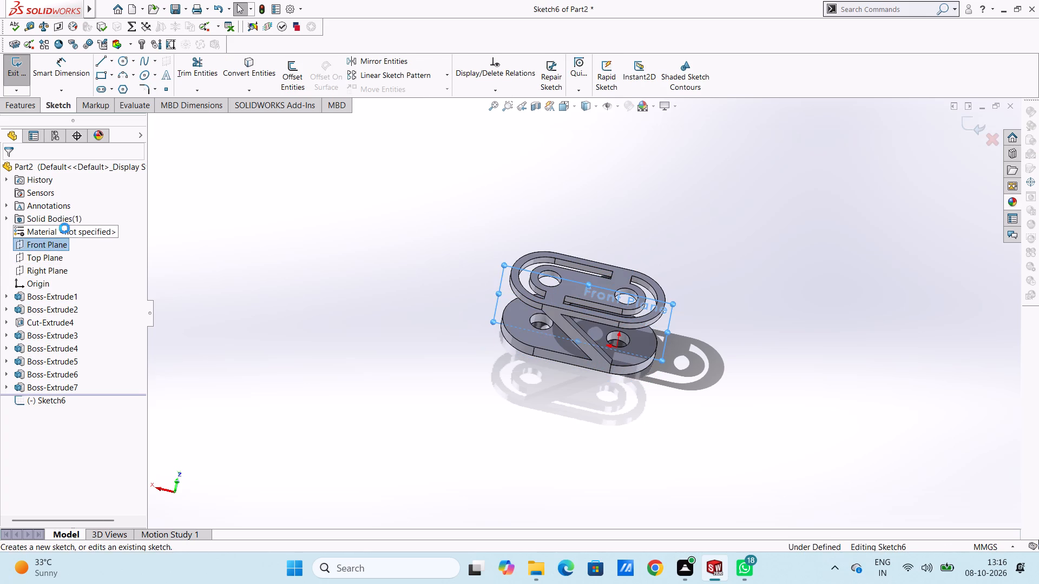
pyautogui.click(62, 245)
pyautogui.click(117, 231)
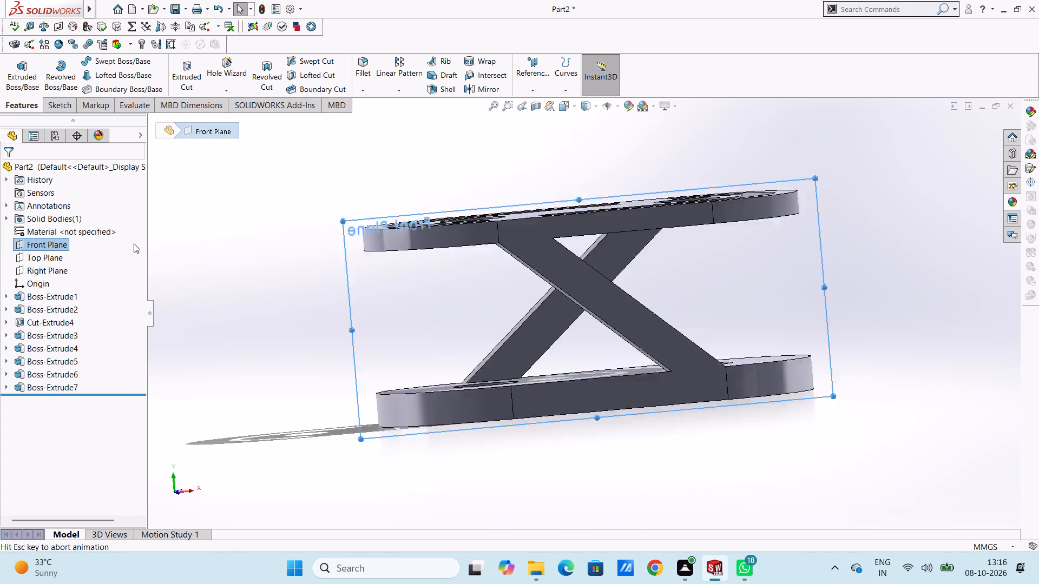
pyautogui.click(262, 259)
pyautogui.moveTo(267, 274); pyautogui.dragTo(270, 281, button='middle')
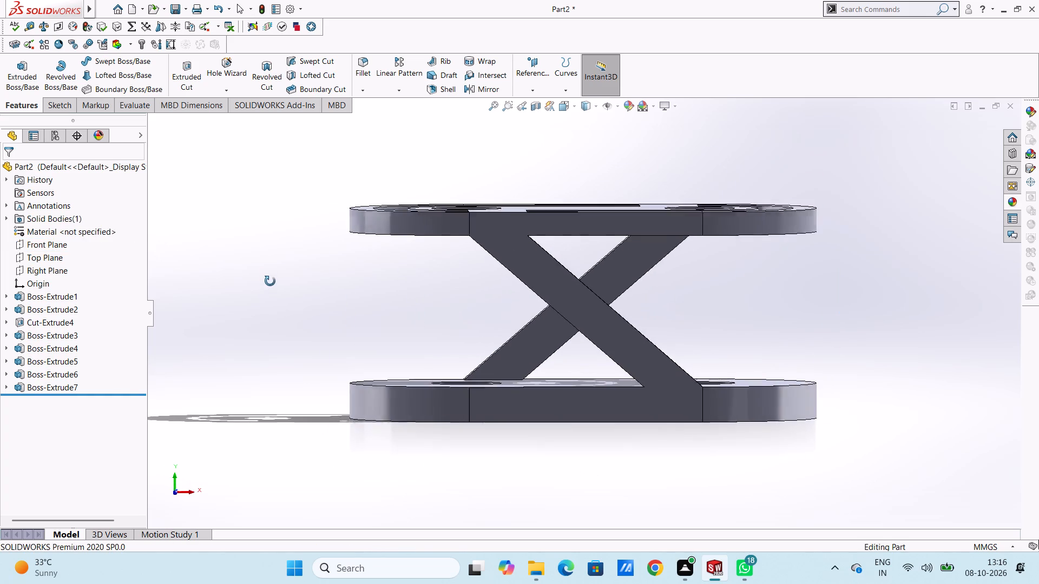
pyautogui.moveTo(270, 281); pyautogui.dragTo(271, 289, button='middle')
# Sketch a right triangle on the Front Plane with a 200 mm base along the upper ring's top and a vertical side at its left end.
pyautogui.rightClick(56, 244)
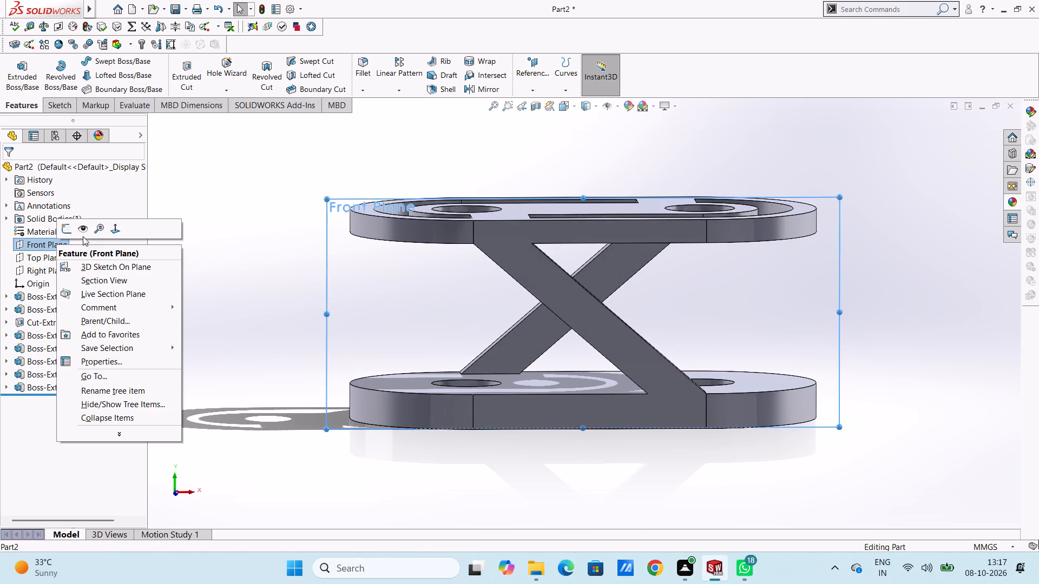
pyautogui.click(115, 233)
pyautogui.click(68, 109)
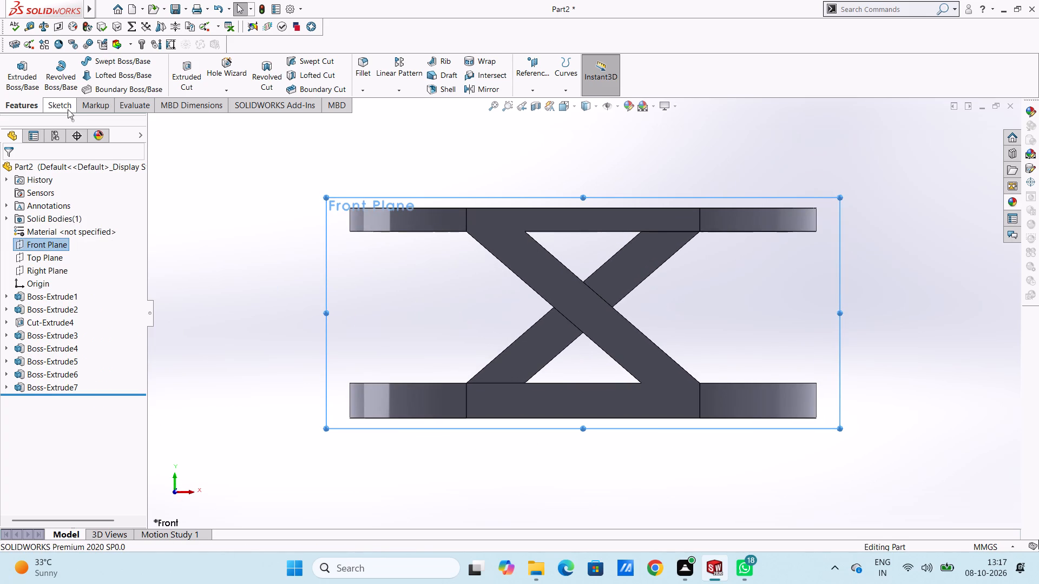
pyautogui.click(25, 76)
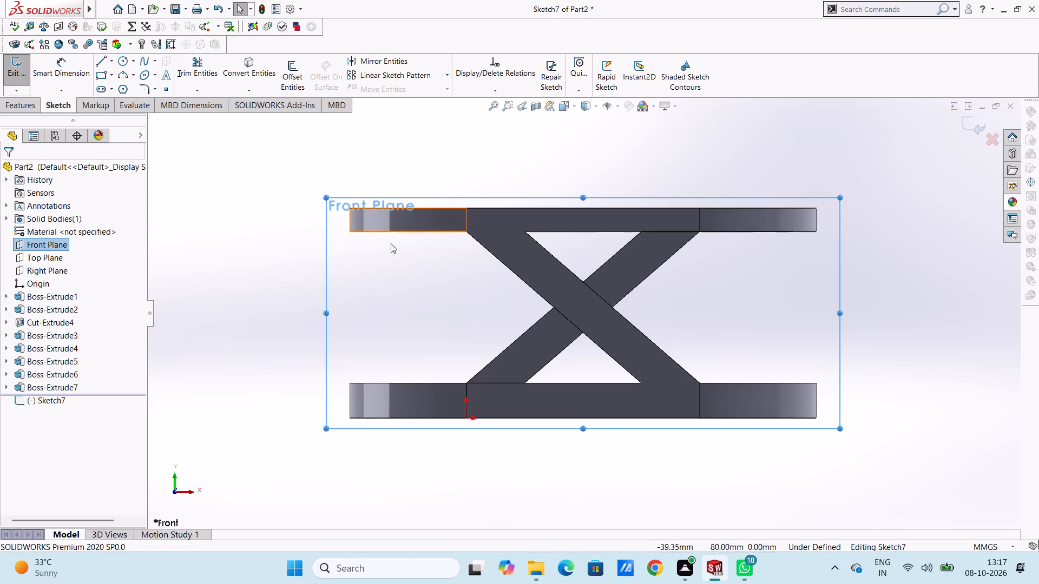
pyautogui.click(97, 64)
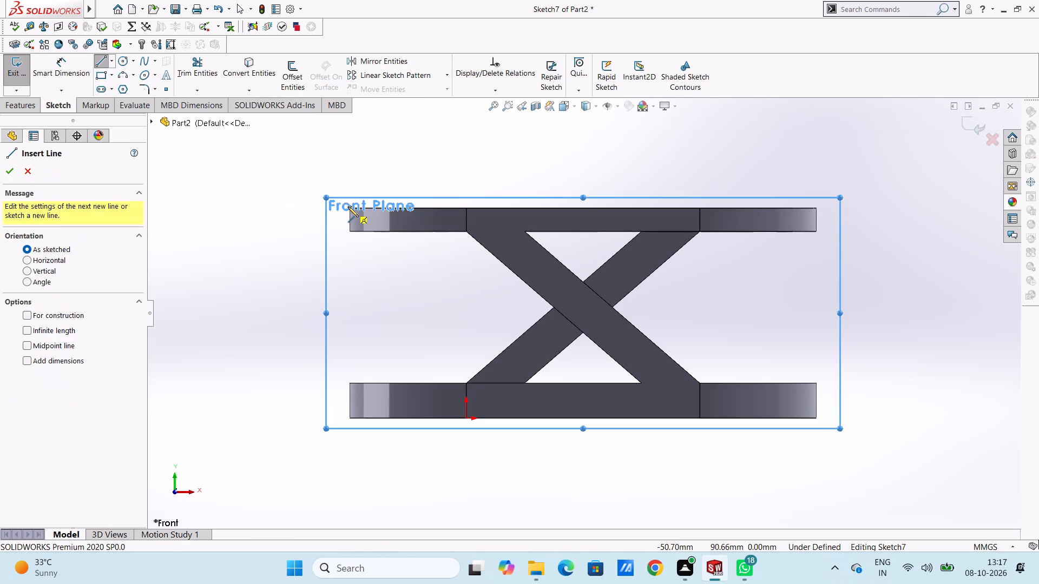
pyautogui.click(348, 207)
pyautogui.click(348, 135)
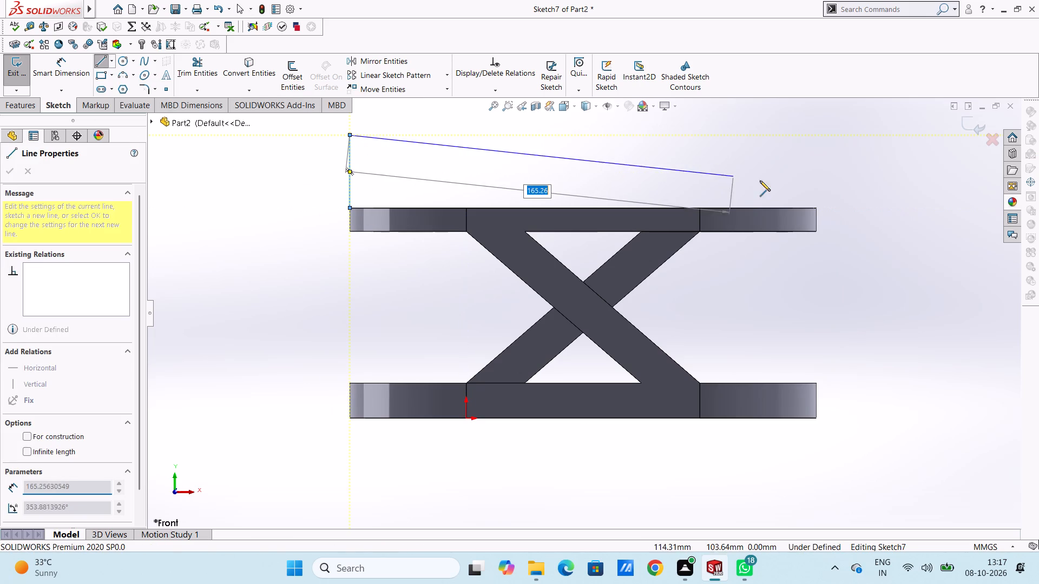
pyautogui.click(815, 209)
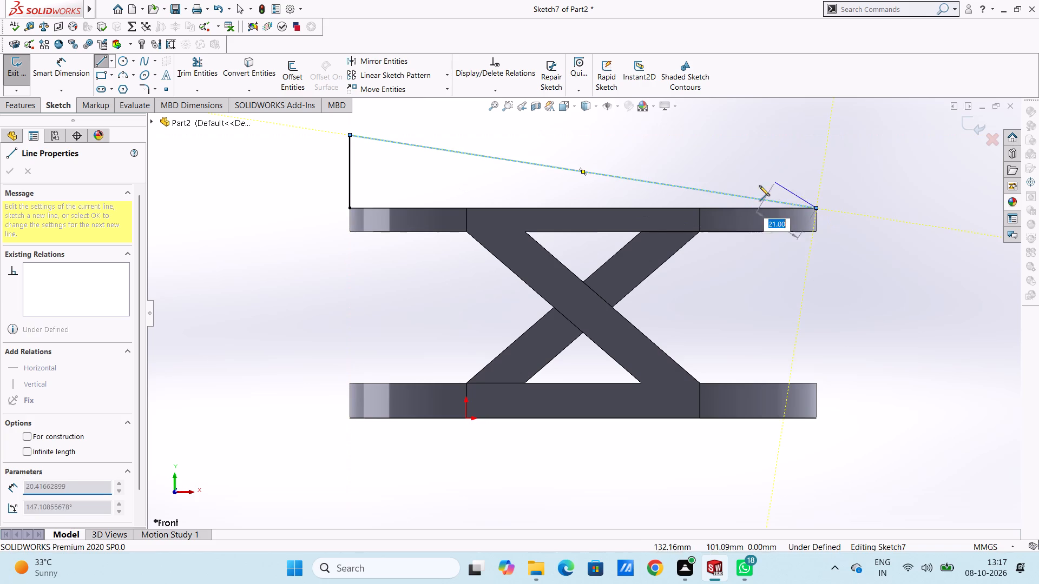
pyautogui.click(352, 210)
pyautogui.rightClick(290, 216)
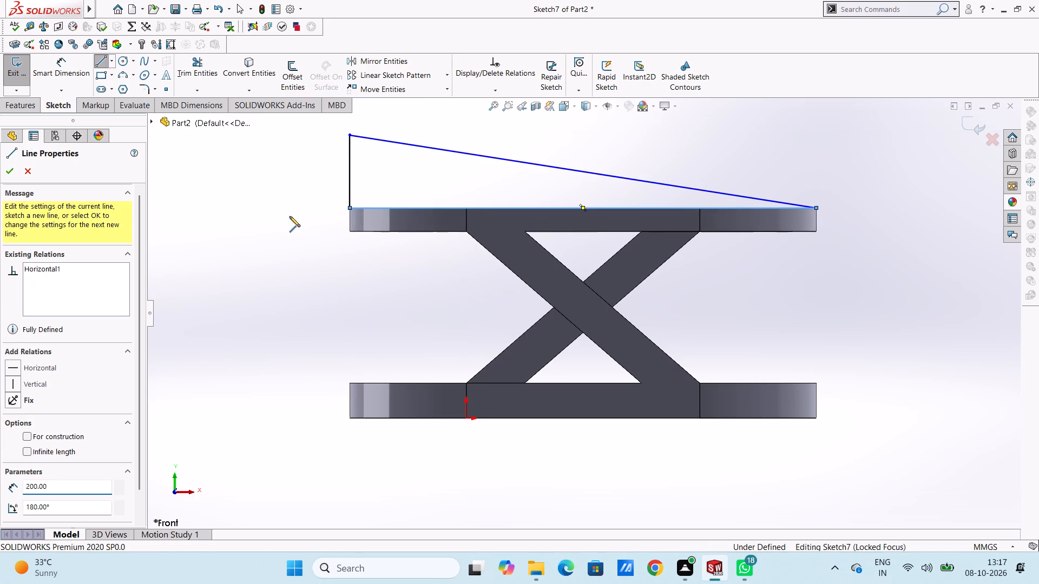
pyautogui.click(305, 223)
pyautogui.moveTo(275, 225); pyautogui.dragTo(278, 262, button='middle')
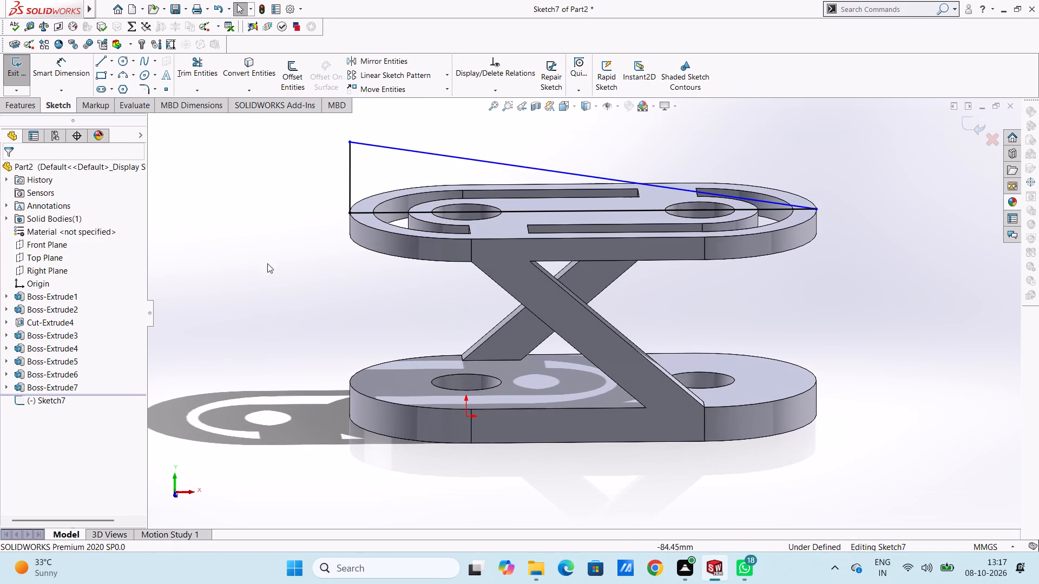
pyautogui.moveTo(266, 265); pyautogui.dragTo(388, 206, button='right')
pyautogui.click(17, 75)
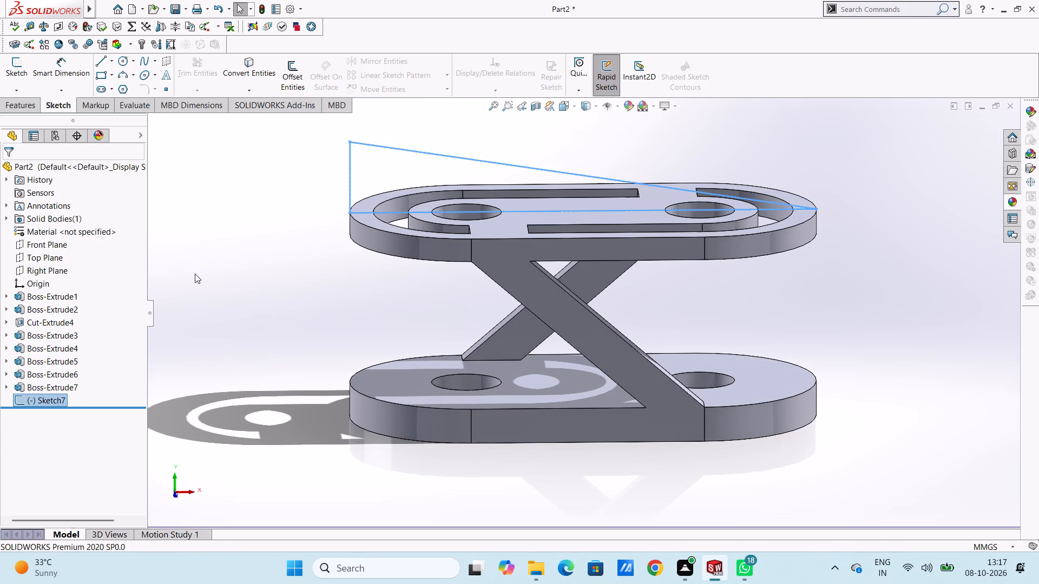
pyautogui.moveTo(195, 274); pyautogui.dragTo(366, 207, button='right')
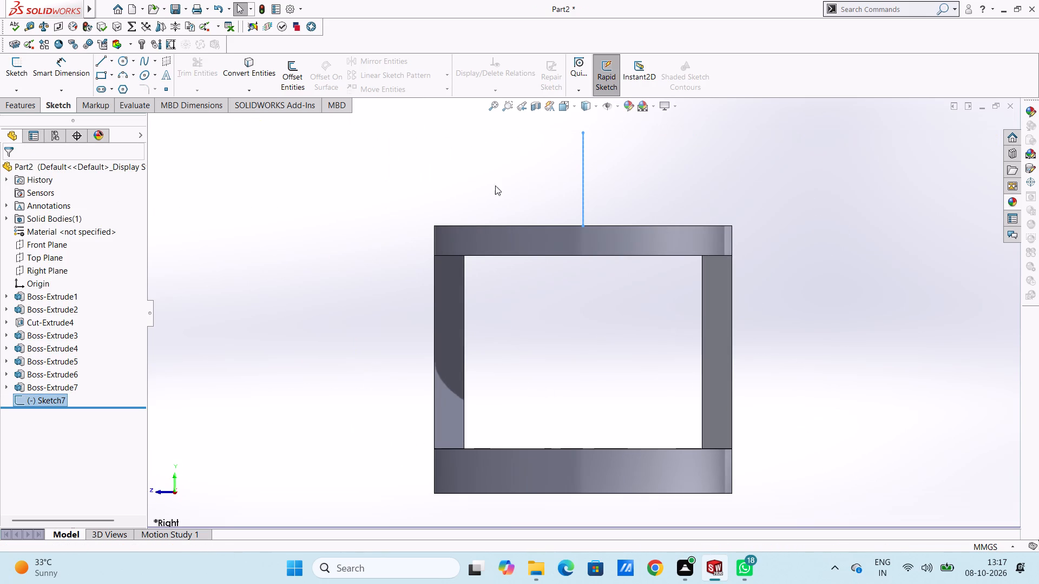
# Extrude the right-triangle sketch 100 mm with a Mid Plane end condition and merged result, forming a wedge on the upper ring.
pyautogui.moveTo(360, 212); pyautogui.dragTo(413, 197, button='right')
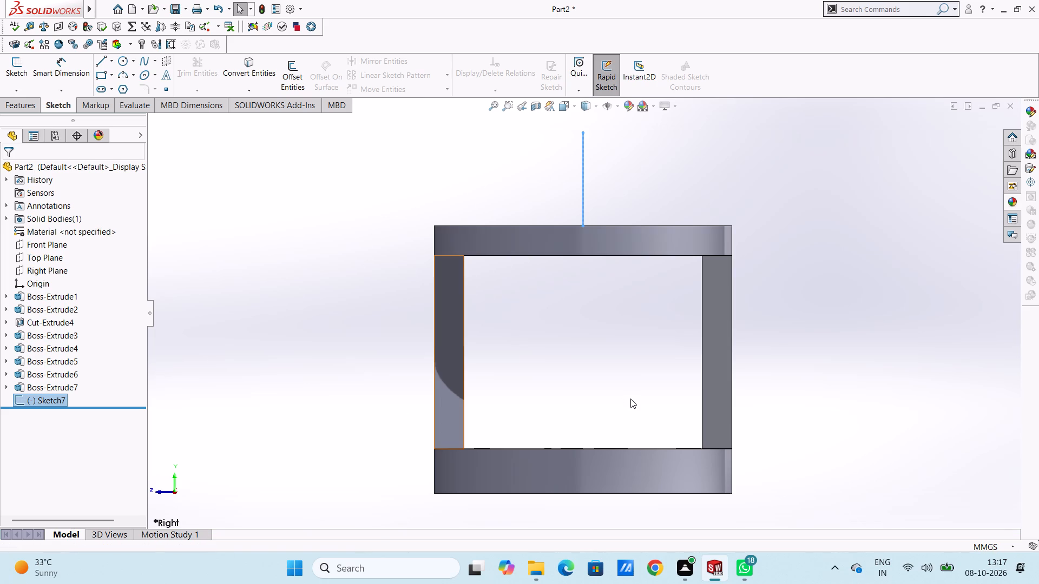
pyautogui.hotkey('ctrl', '7')
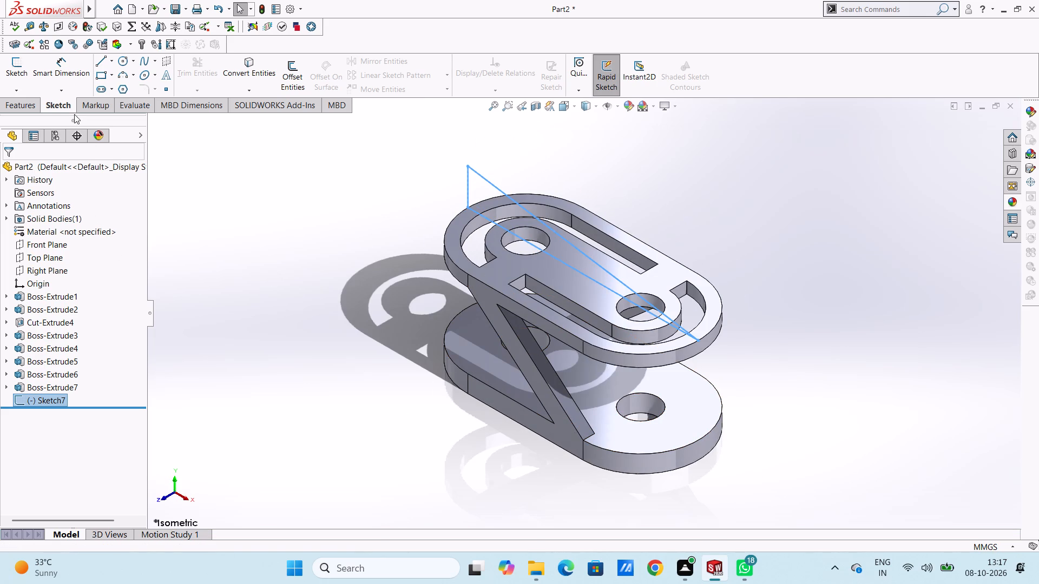
pyautogui.click(37, 103)
pyautogui.click(24, 85)
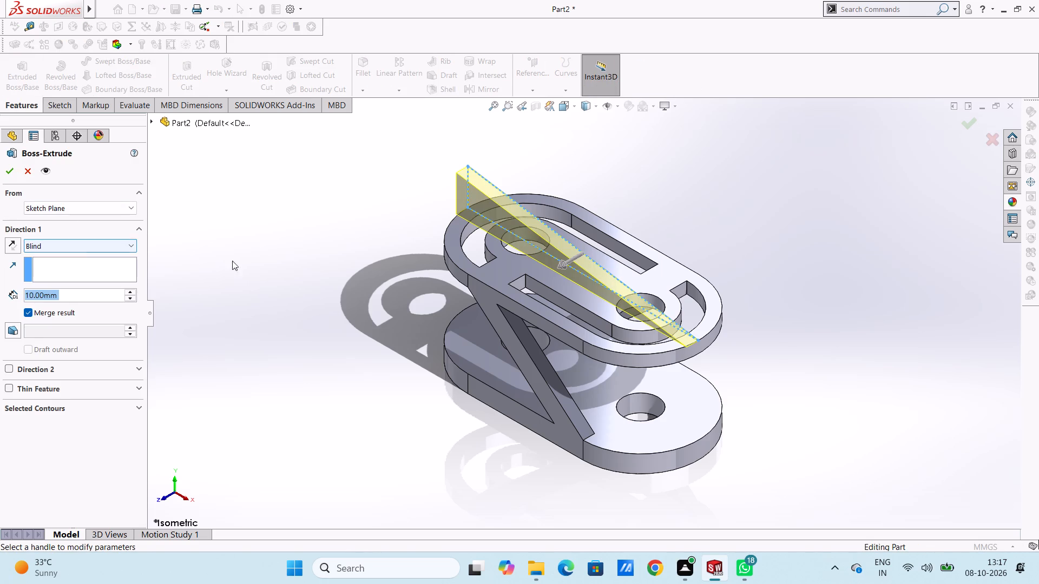
pyautogui.moveTo(253, 268); pyautogui.dragTo(294, 280, button='middle')
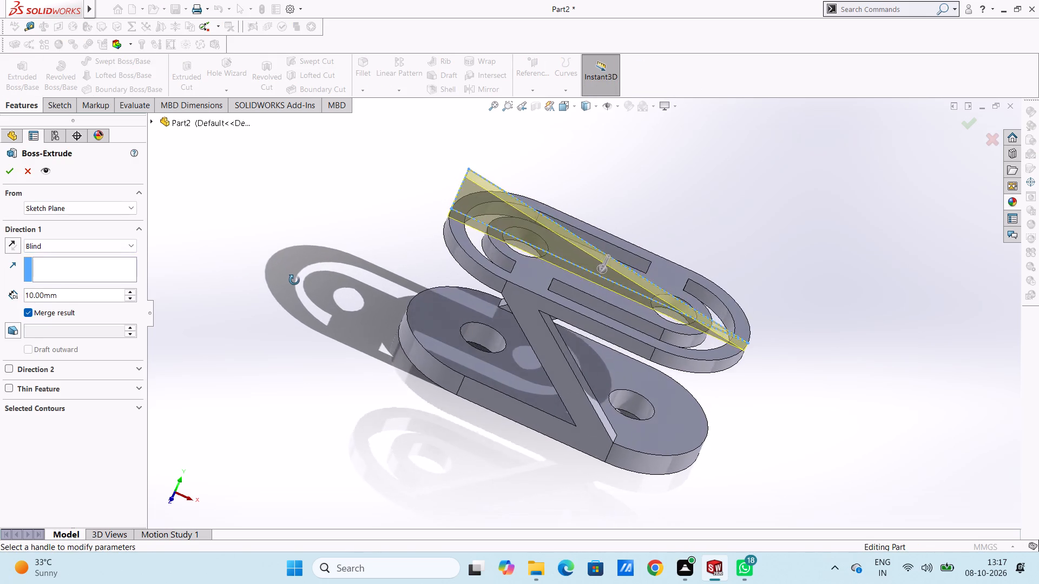
pyautogui.moveTo(294, 280); pyautogui.dragTo(285, 294, button='middle')
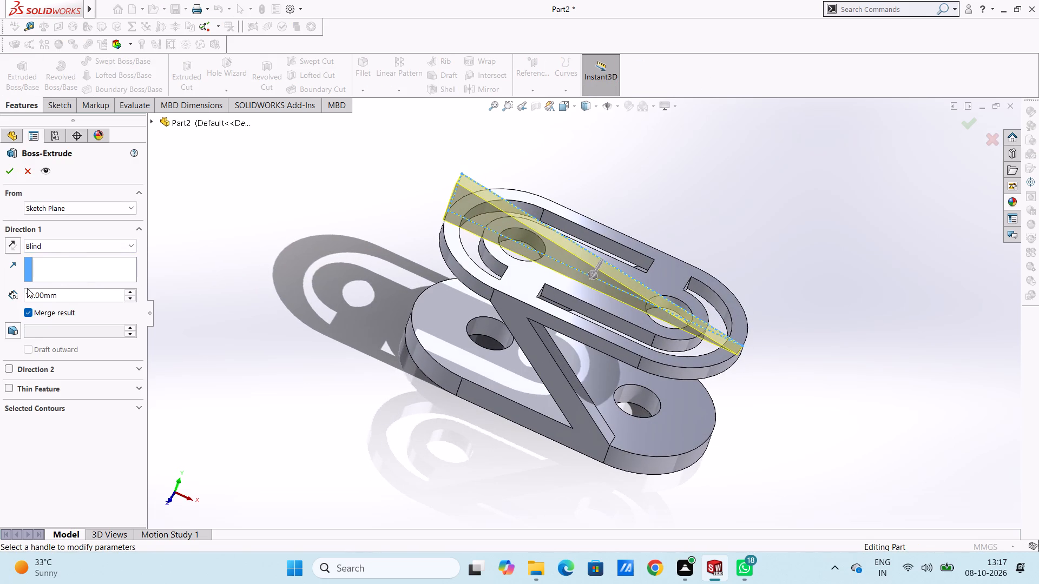
pyautogui.click(133, 246)
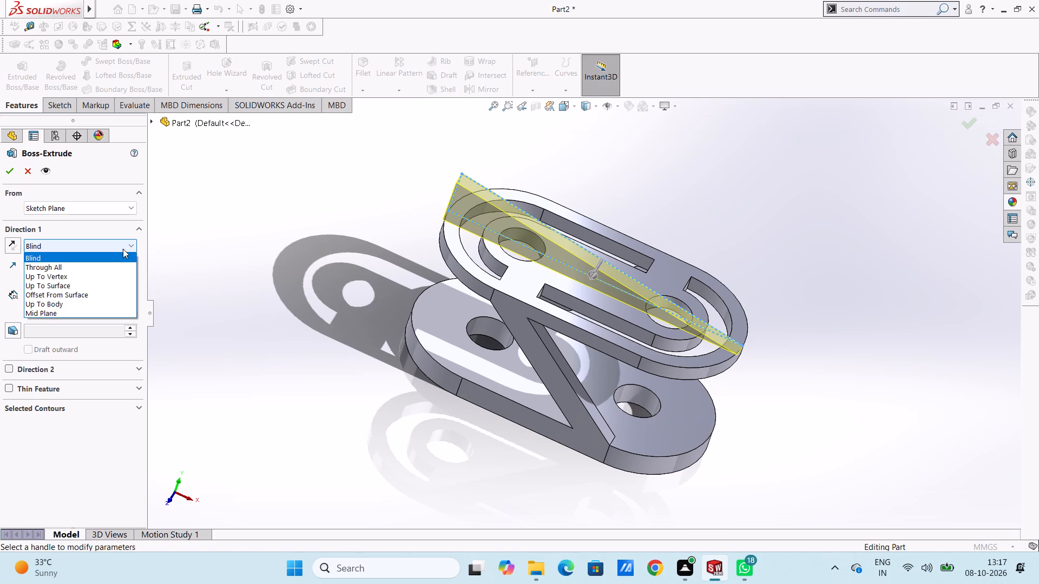
pyautogui.click(133, 246)
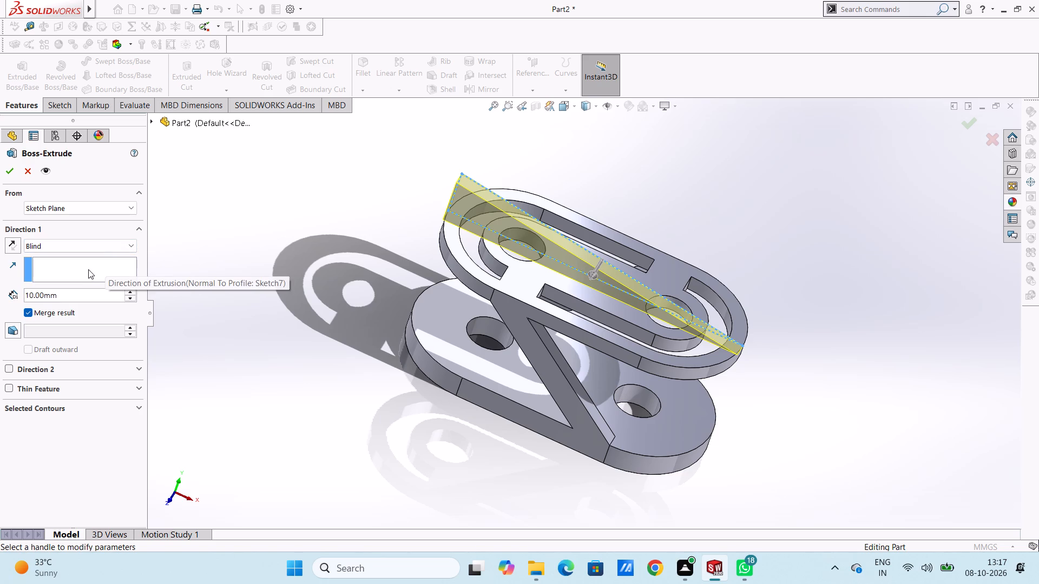
pyautogui.tripleClick(103, 293)
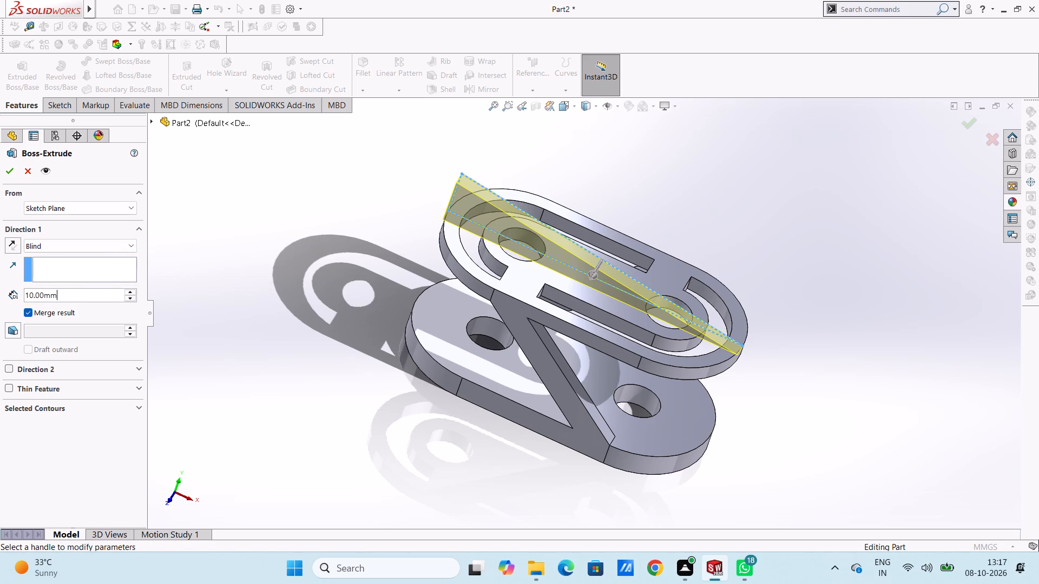
pyautogui.doubleClick(104, 291)
pyautogui.write('50')
pyautogui.press('Return')
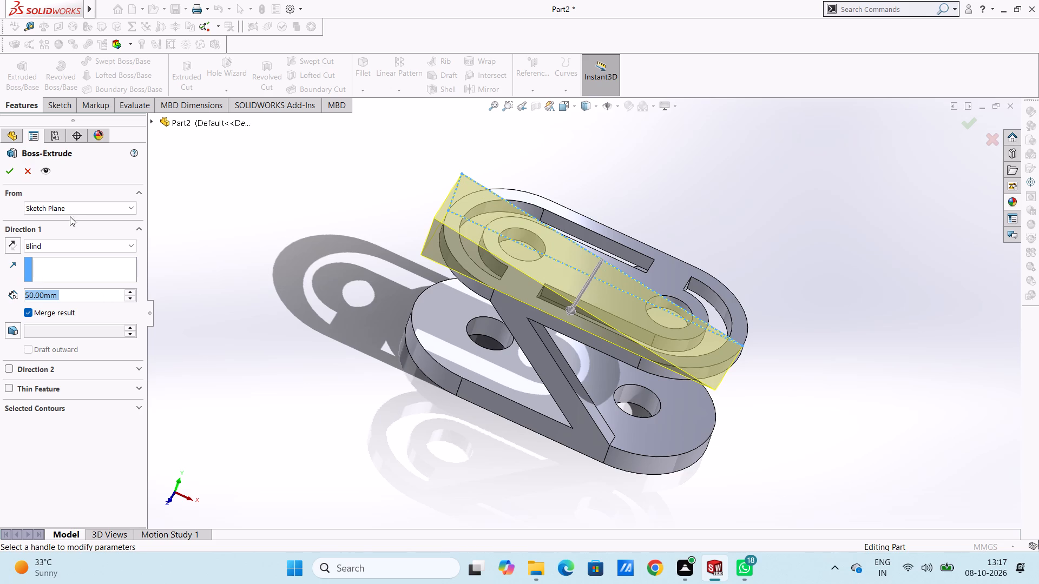
pyautogui.click(88, 244)
pyautogui.click(88, 311)
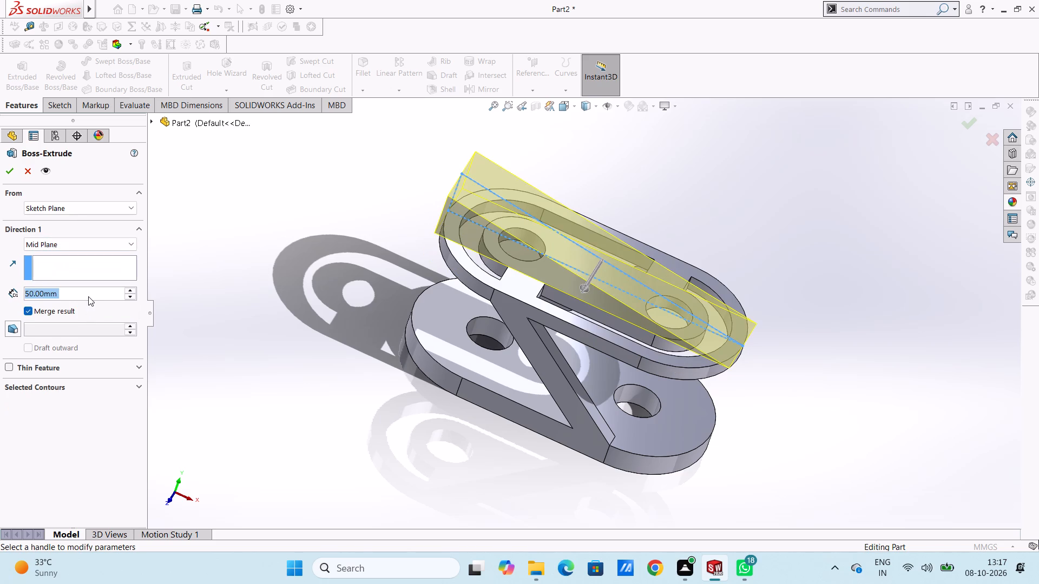
pyautogui.doubleClick(88, 296)
pyautogui.write('100')
pyautogui.press('Return')
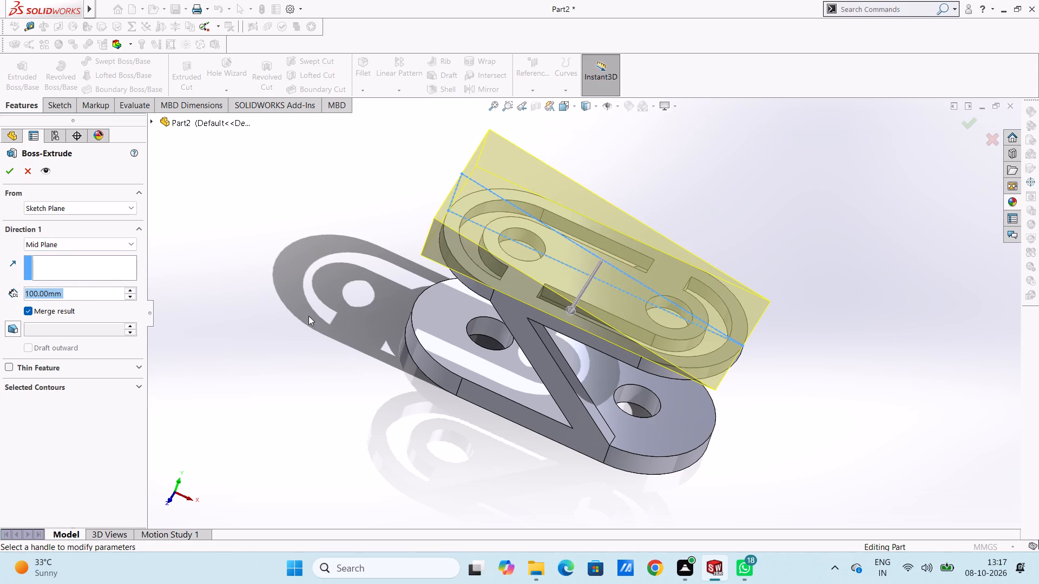
pyautogui.moveTo(306, 317); pyautogui.dragTo(321, 261, button='middle')
pyautogui.scroll(1, 321, 261)
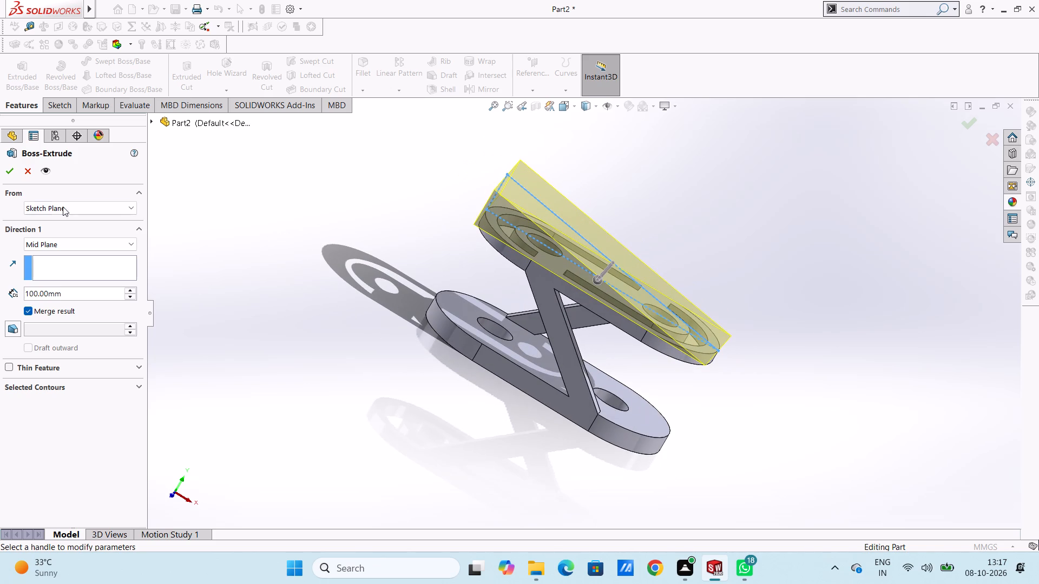
pyautogui.click(11, 171)
pyautogui.click(192, 228)
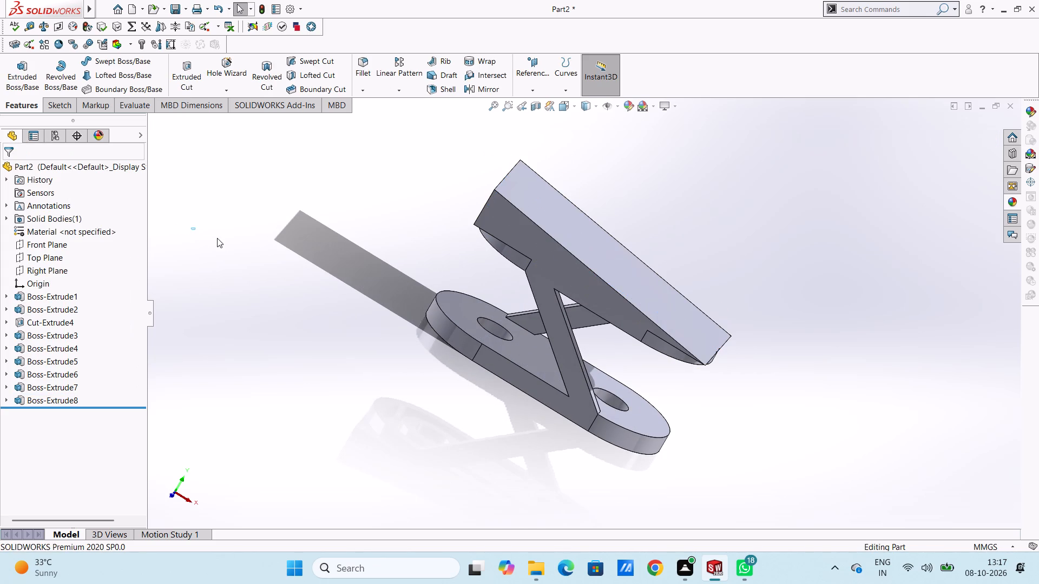
# Set up an extruded cut from Sketch1 of the base, using the slot outline just inside the outermost one and reversing it toward the wedge.
pyautogui.moveTo(223, 239); pyautogui.dragTo(238, 206, button='middle')
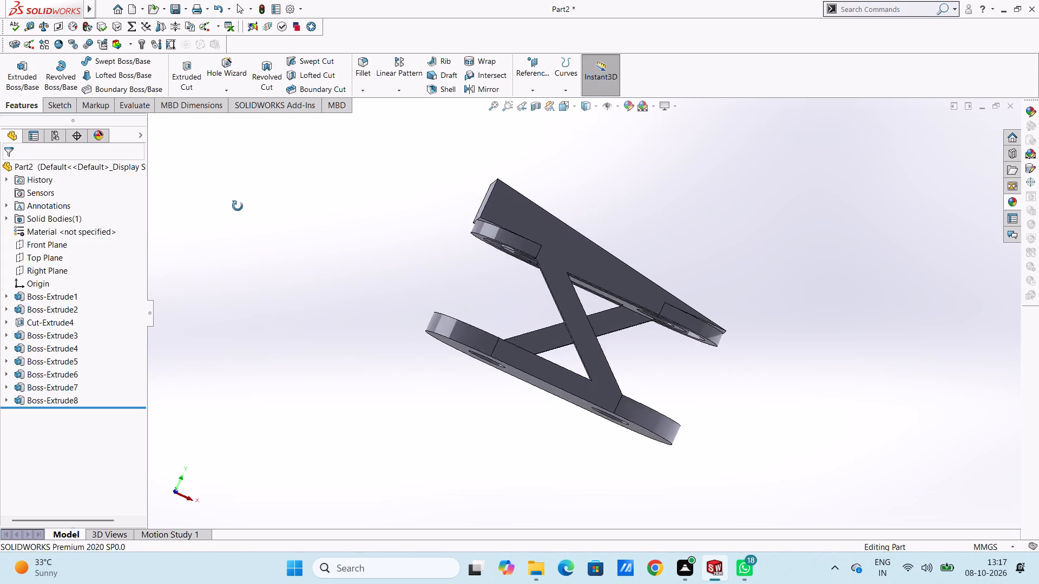
pyautogui.moveTo(238, 206); pyautogui.dragTo(229, 233, button='middle')
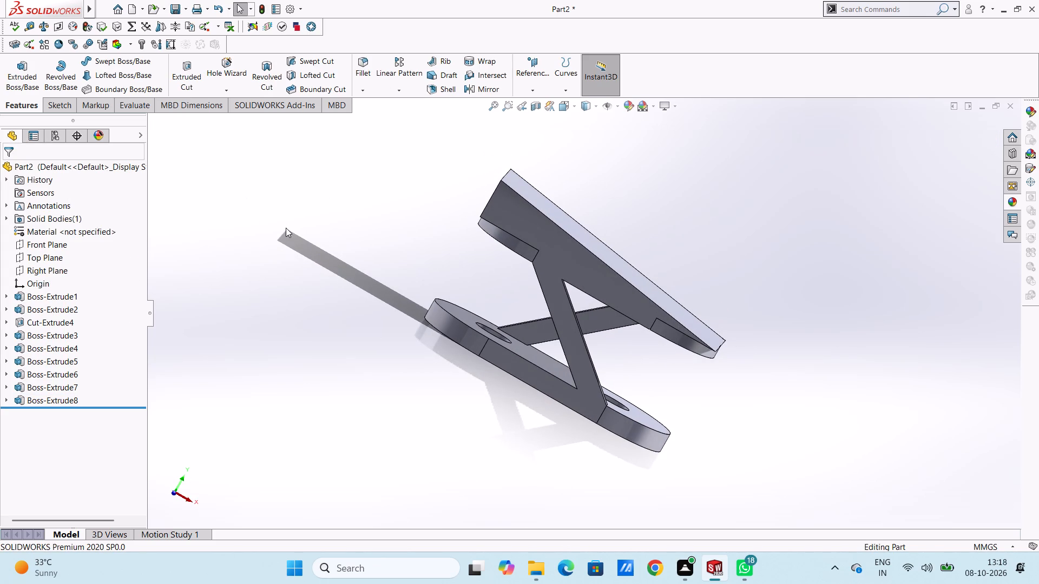
pyautogui.moveTo(287, 231); pyautogui.dragTo(265, 237, button='middle')
pyautogui.scroll(1, 264, 227)
pyautogui.click(182, 81)
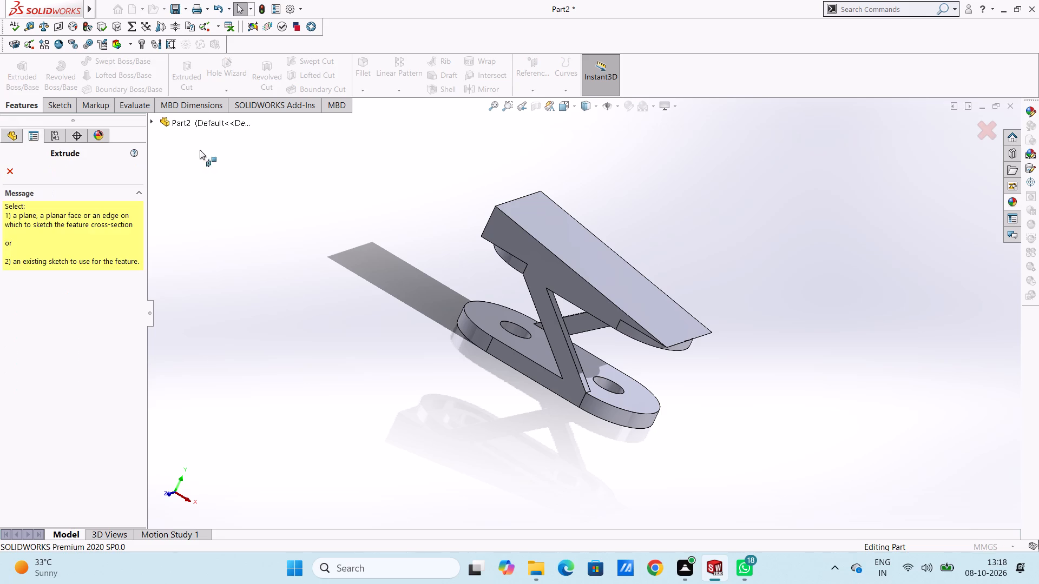
pyautogui.click(149, 123)
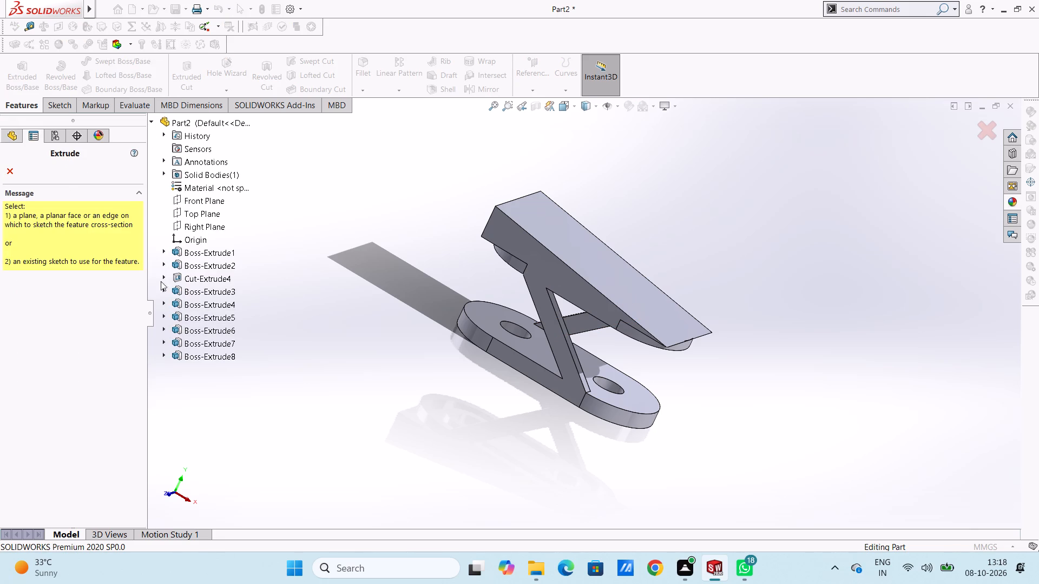
pyautogui.click(164, 250)
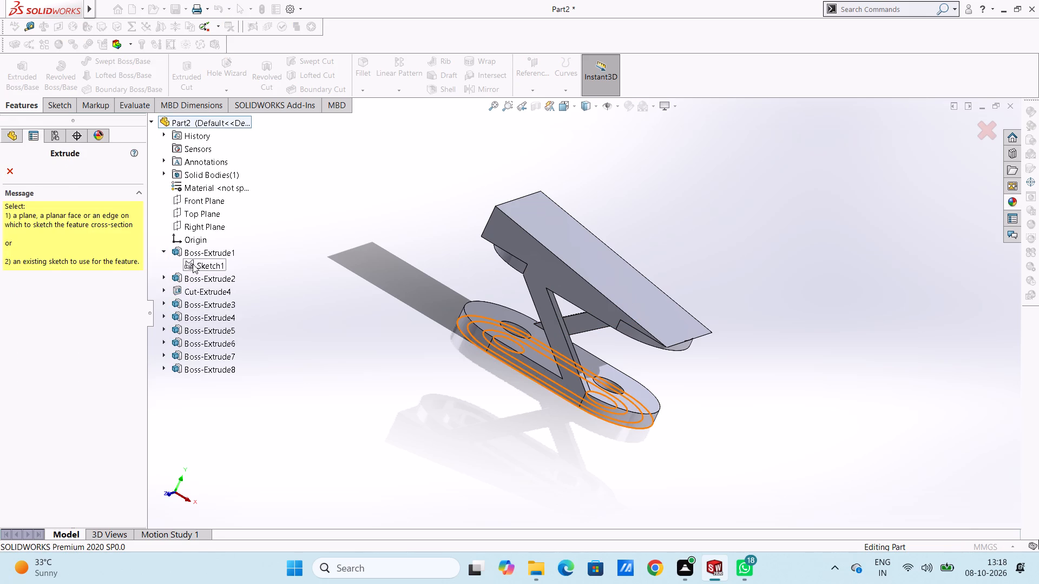
pyautogui.click(193, 264)
pyautogui.moveTo(419, 356); pyautogui.dragTo(422, 376, button='middle')
pyautogui.scroll(-1, 435, 375)
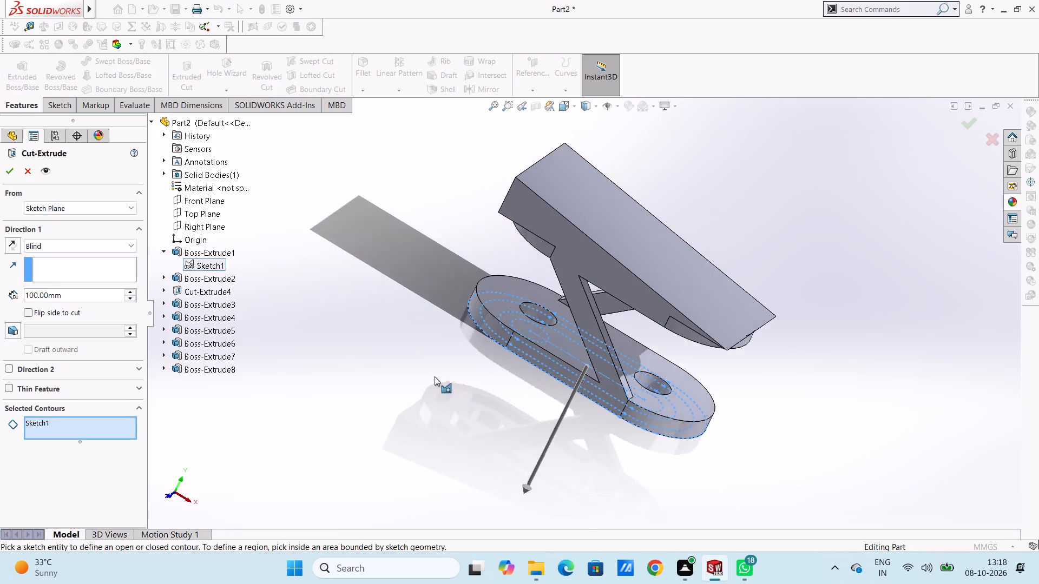
pyautogui.scroll(-2, 435, 376)
pyautogui.click(527, 295)
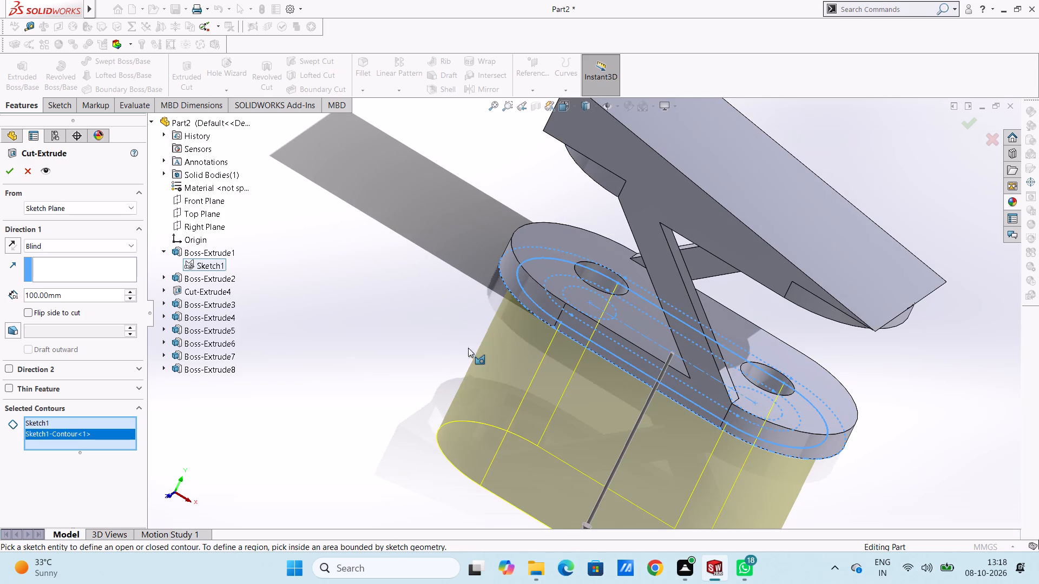
pyautogui.moveTo(436, 353); pyautogui.dragTo(452, 325, button='middle')
pyautogui.scroll(1, 450, 323)
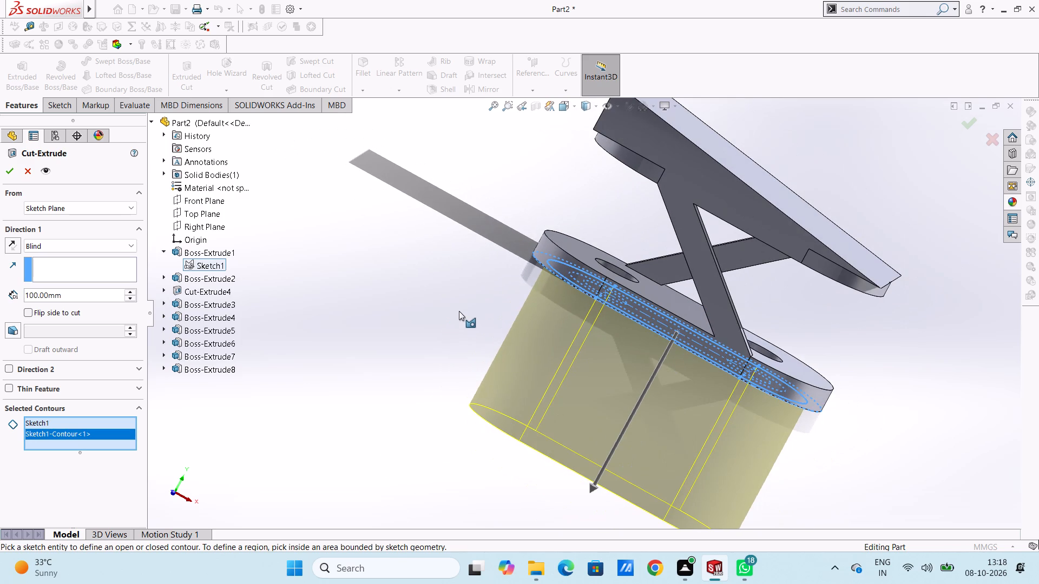
pyautogui.moveTo(454, 310); pyautogui.dragTo(443, 351, button='middle')
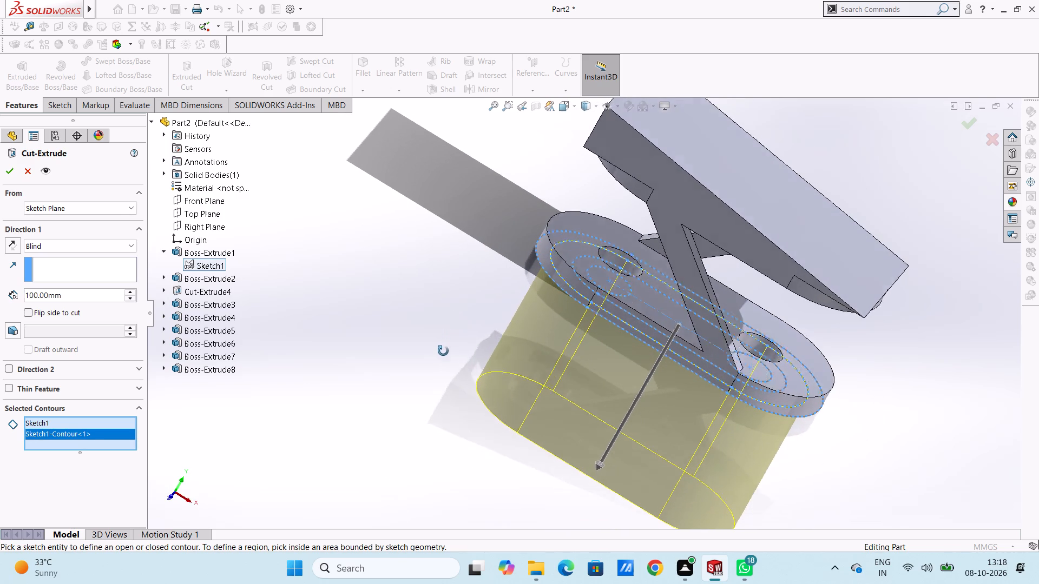
pyautogui.moveTo(443, 351); pyautogui.dragTo(445, 362, button='middle')
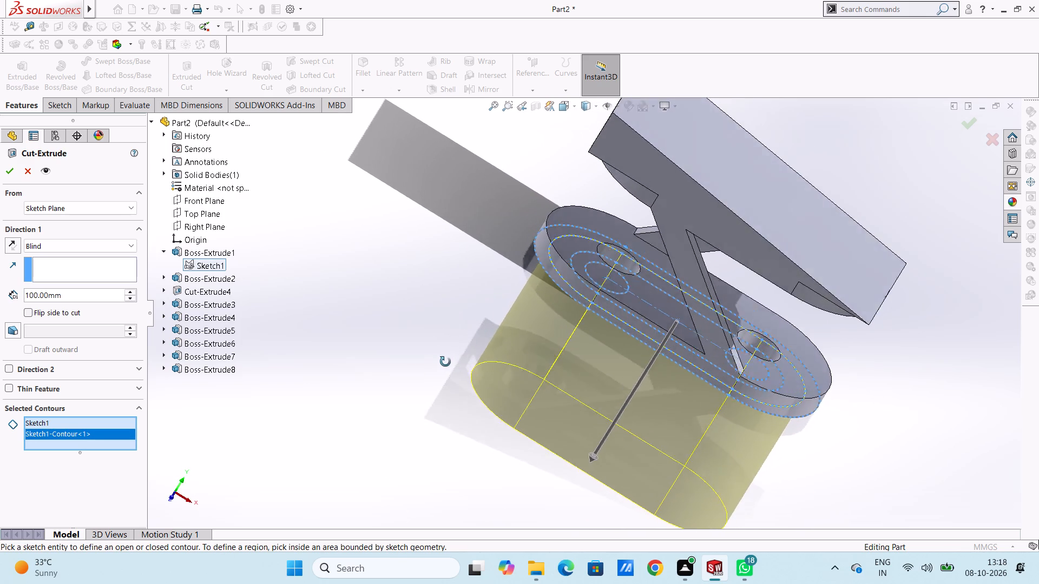
pyautogui.moveTo(445, 362); pyautogui.dragTo(444, 363, button='middle')
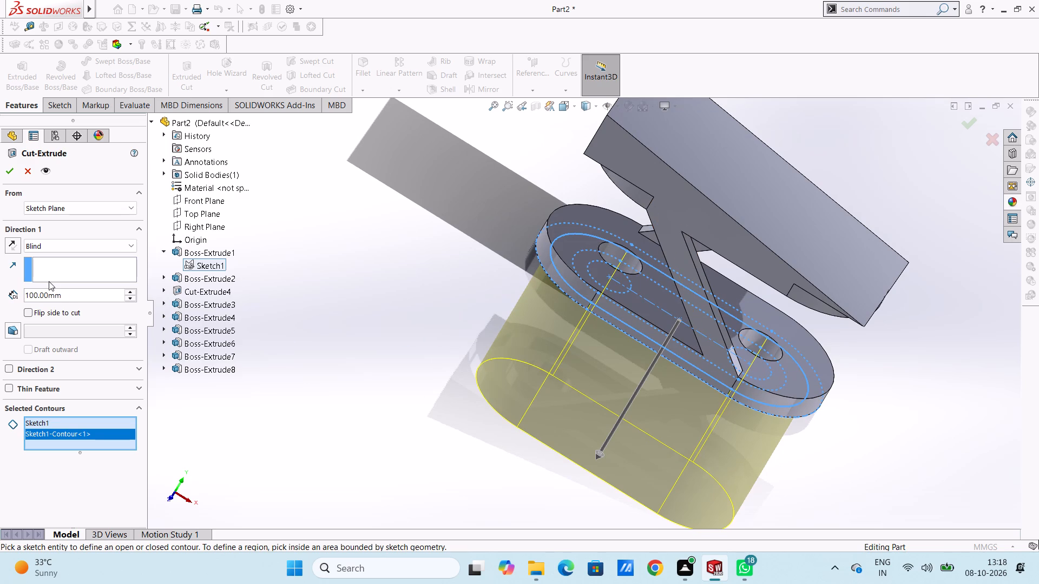
pyautogui.click(14, 243)
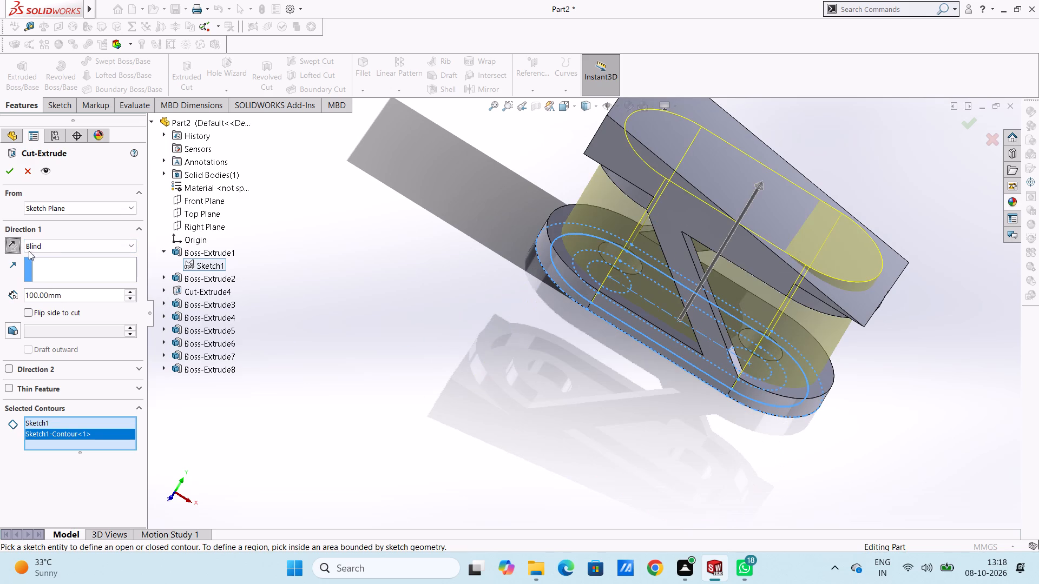
pyautogui.moveTo(323, 262); pyautogui.dragTo(386, 198, button='middle')
pyautogui.scroll(1, 369, 229)
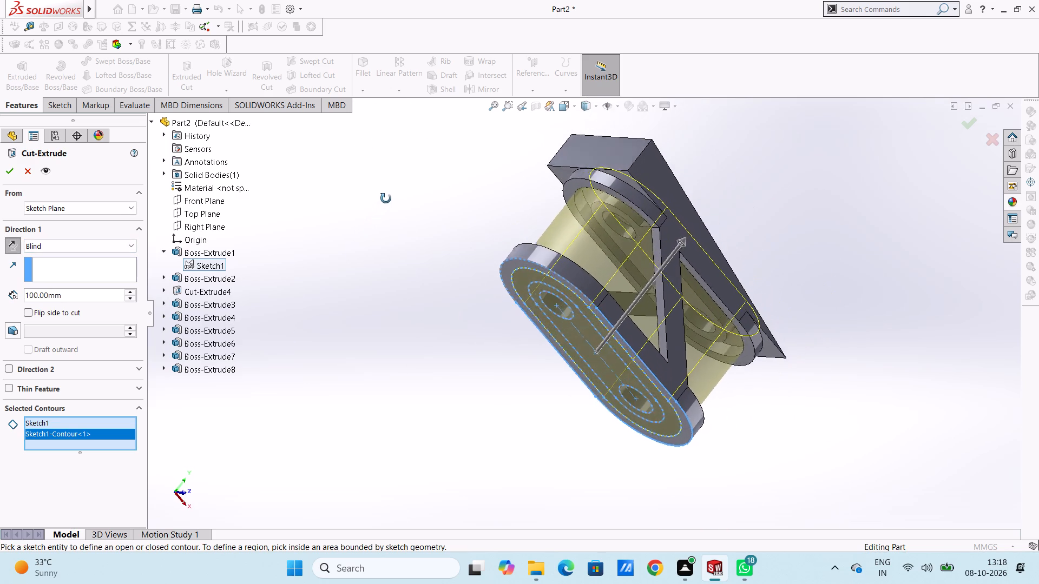
pyautogui.moveTo(386, 198); pyautogui.dragTo(346, 256, button='middle')
pyautogui.scroll(-2, 466, 281)
pyautogui.moveTo(557, 307); pyautogui.dragTo(548, 310, button='middle')
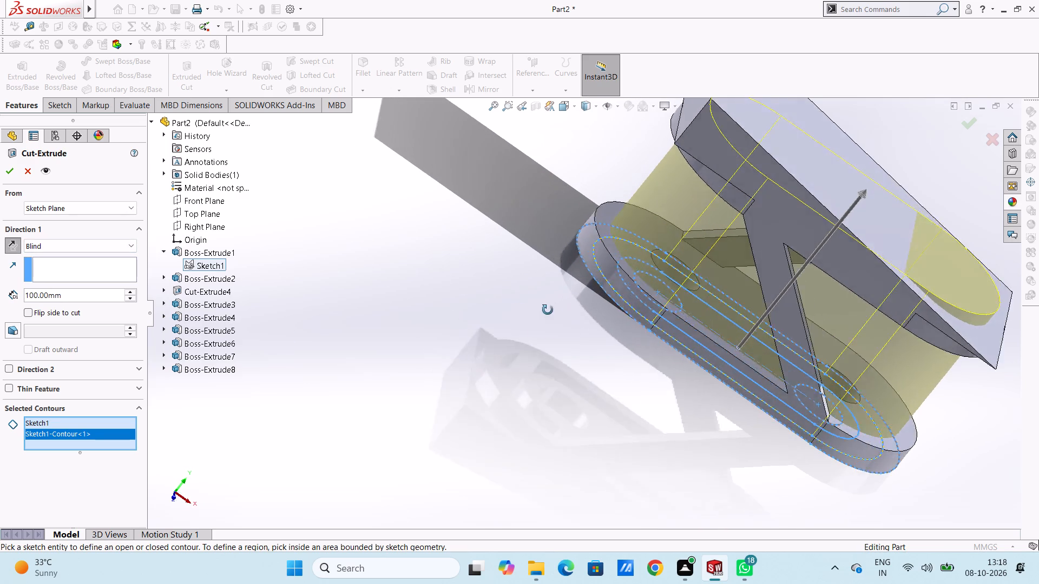
pyautogui.moveTo(548, 310); pyautogui.dragTo(526, 323, button='middle')
# Clear the cut's selected contours and select only the outermost slot outline of Sketch1.
pyautogui.rightClick(96, 434)
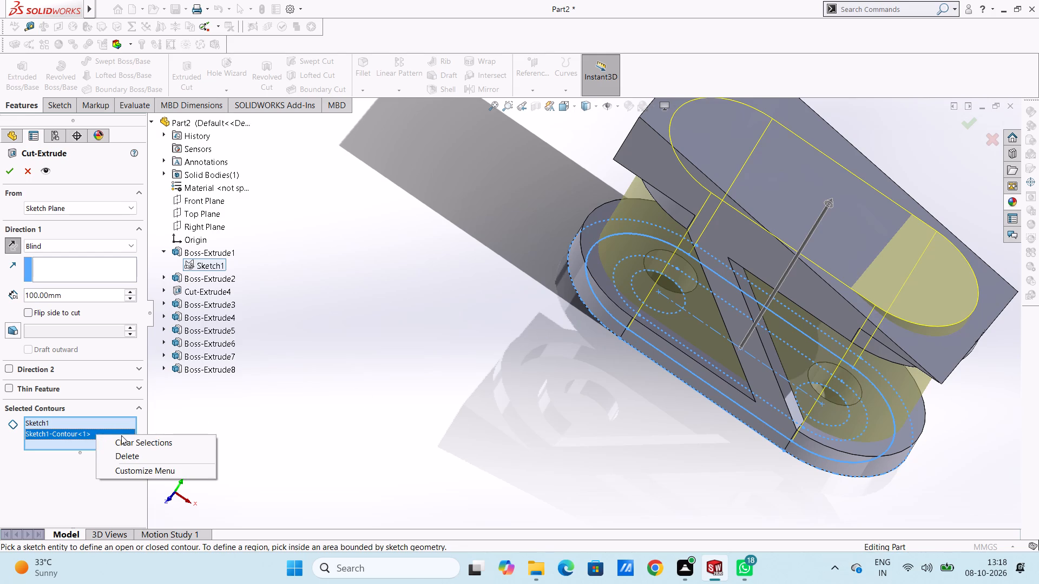
pyautogui.click(123, 437)
pyautogui.click(576, 289)
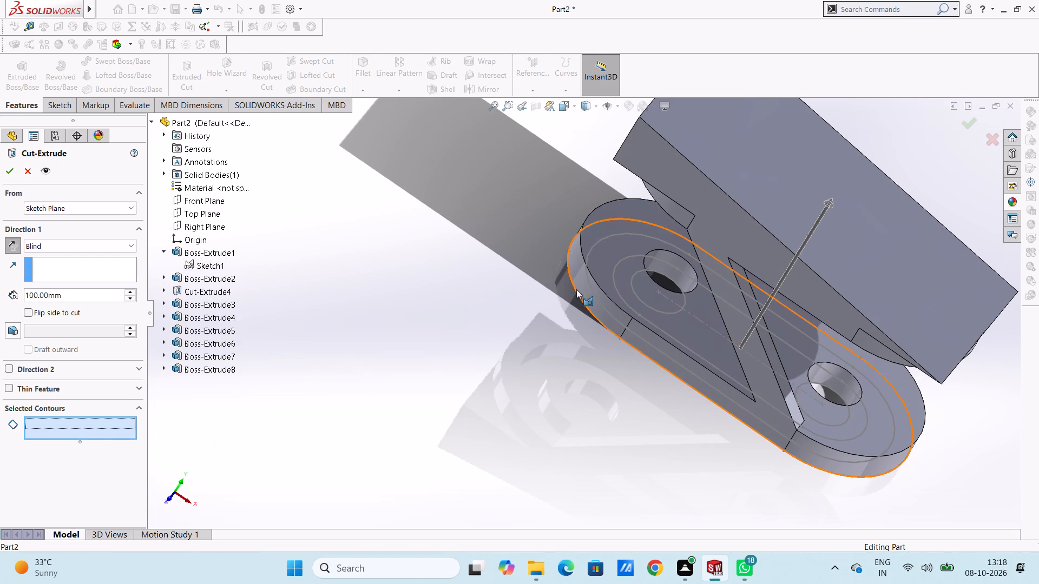
pyautogui.moveTo(525, 310); pyautogui.dragTo(596, 218, button='middle')
pyautogui.scroll(1, 603, 212)
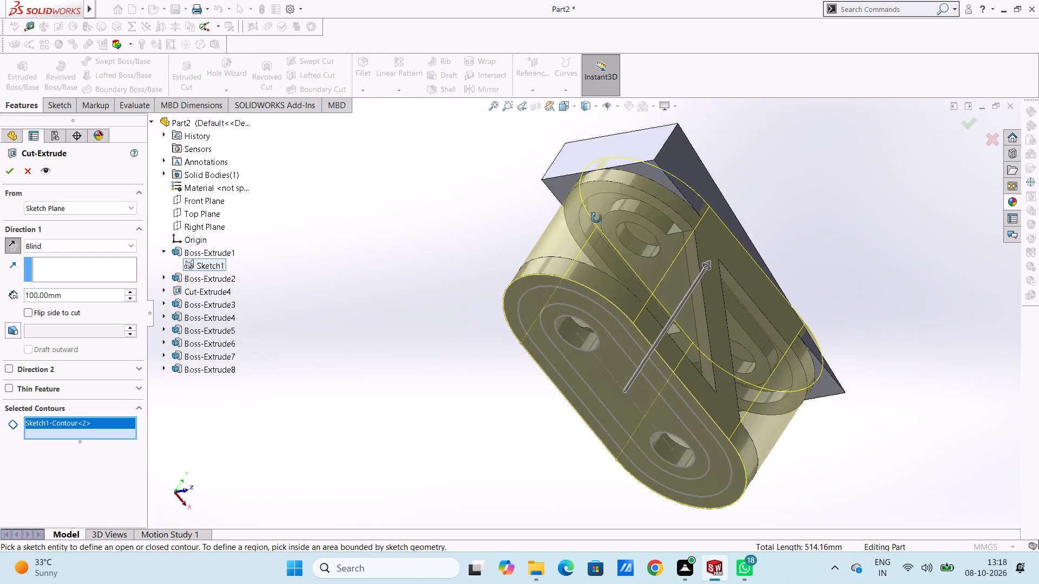
pyautogui.moveTo(596, 218); pyautogui.dragTo(557, 249, button='middle')
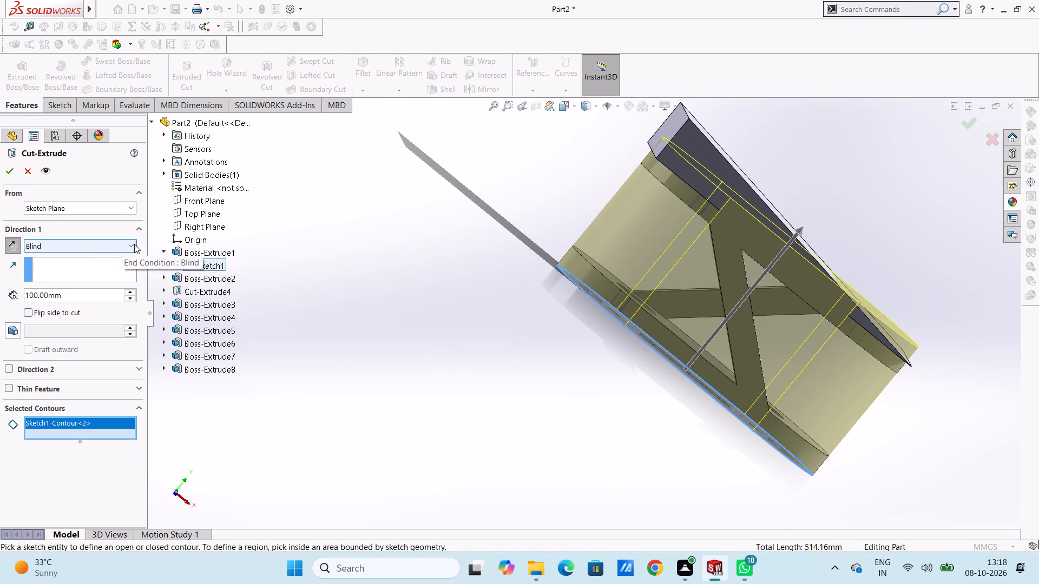
# Set the cut's end condition to Up To Next and try to apply it, then back out of choosing bodies.
pyautogui.click(132, 243)
pyautogui.click(86, 283)
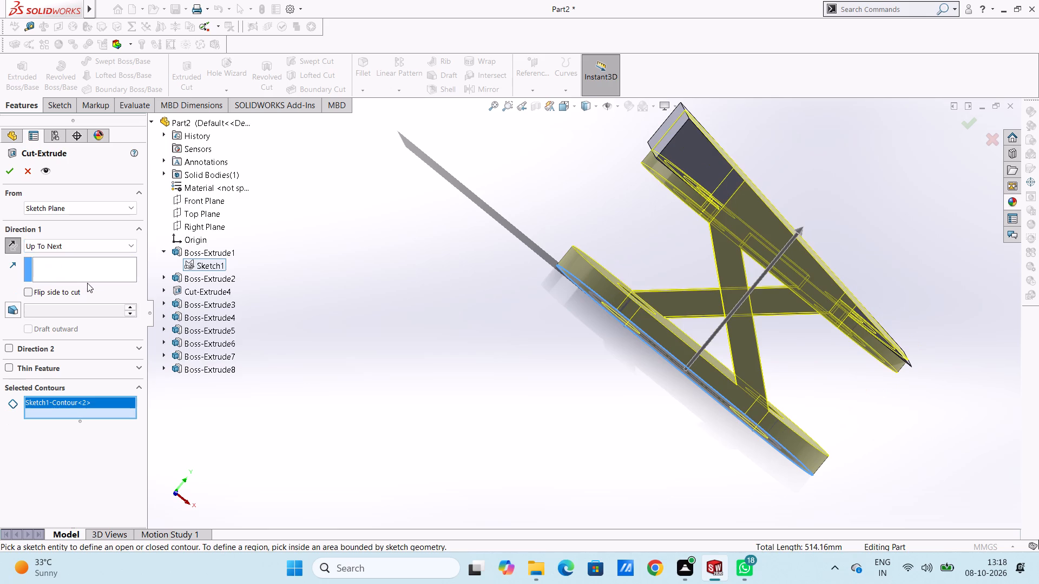
pyautogui.moveTo(325, 250); pyautogui.dragTo(333, 293, button='middle')
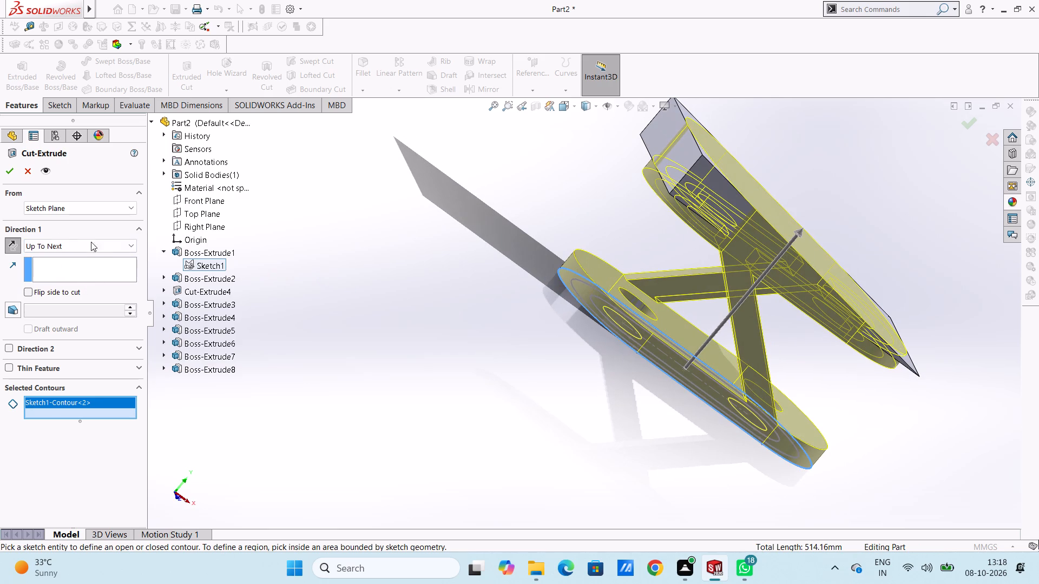
pyautogui.click(14, 176)
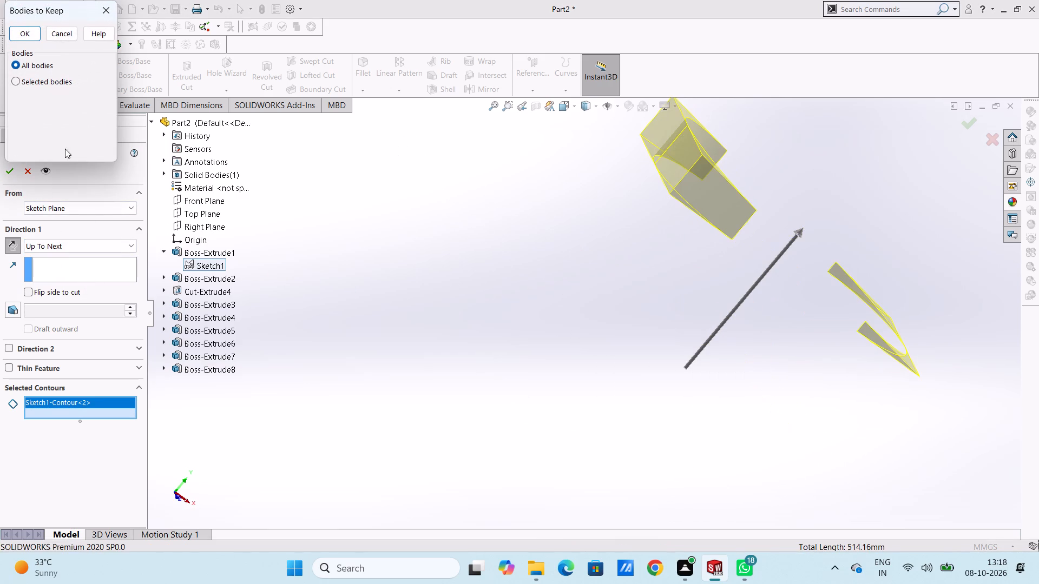
pyautogui.click(62, 36)
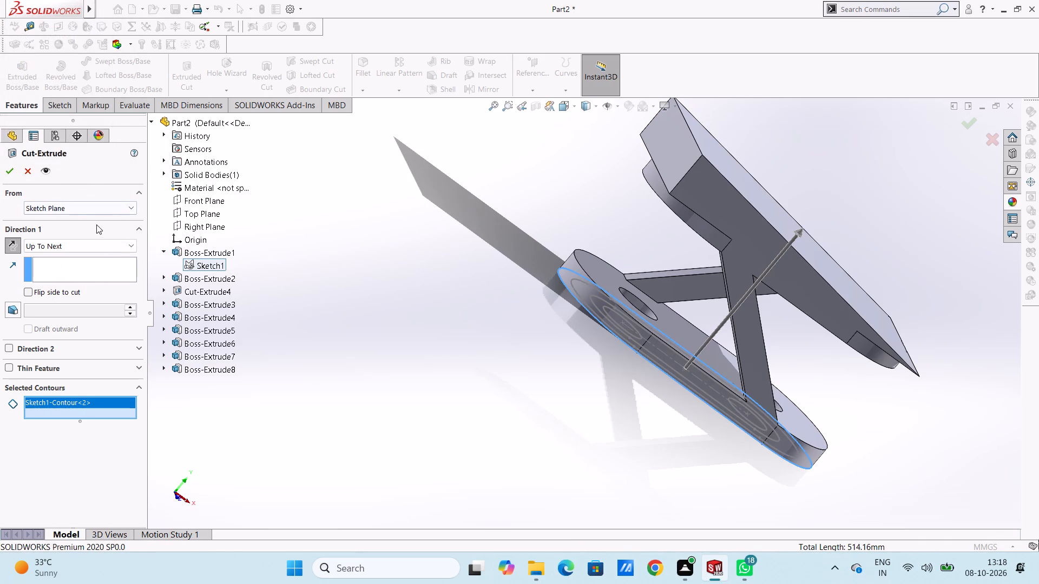
# Set the cut to start from the wedge's underside corner face overhanging the upper ring, and try to apply it.
pyautogui.click(102, 208)
pyautogui.click(91, 228)
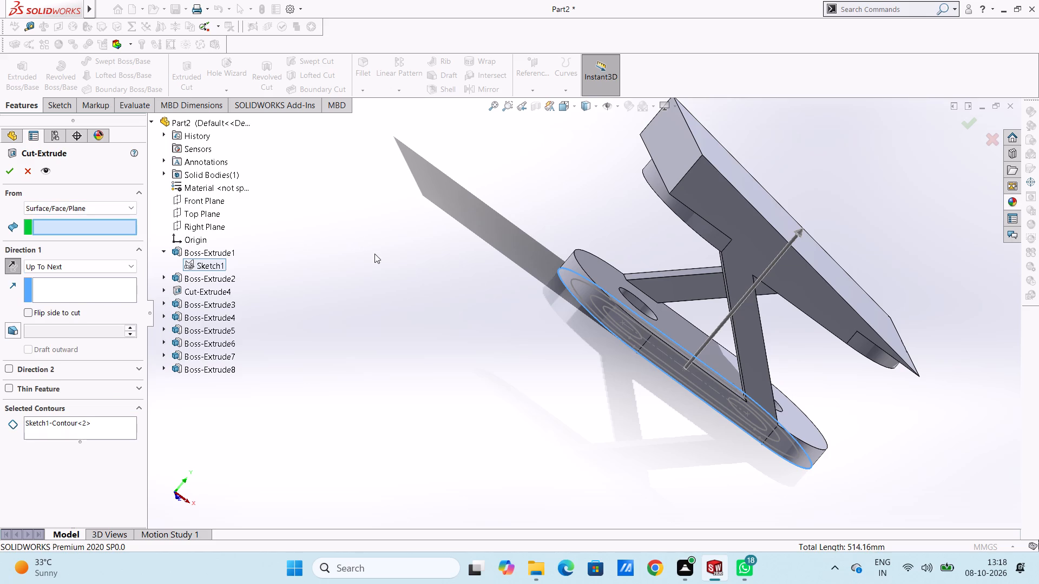
pyautogui.moveTo(374, 254); pyautogui.dragTo(392, 234, button='middle')
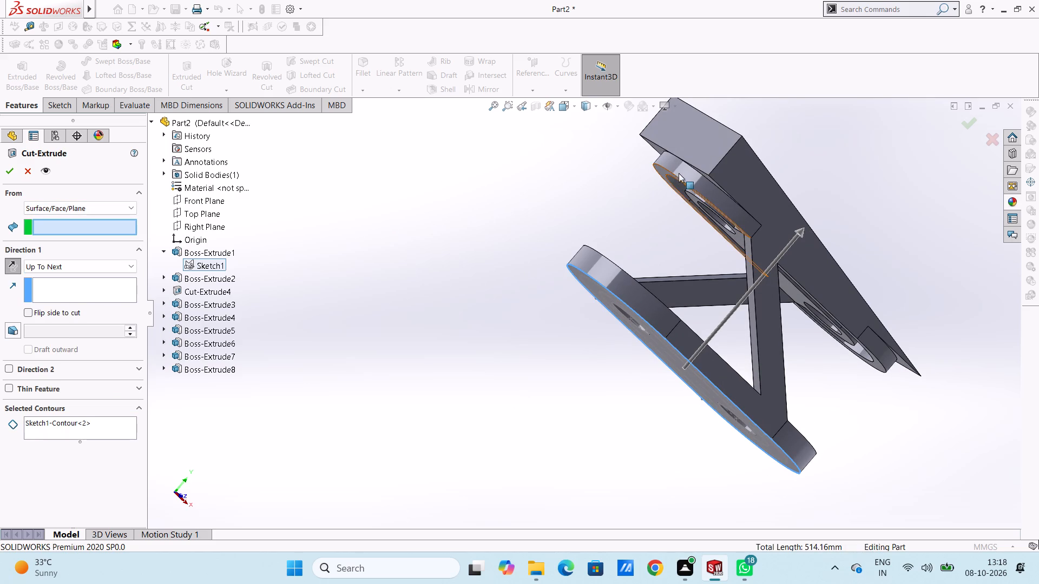
pyautogui.moveTo(617, 193); pyautogui.dragTo(657, 180, button='middle')
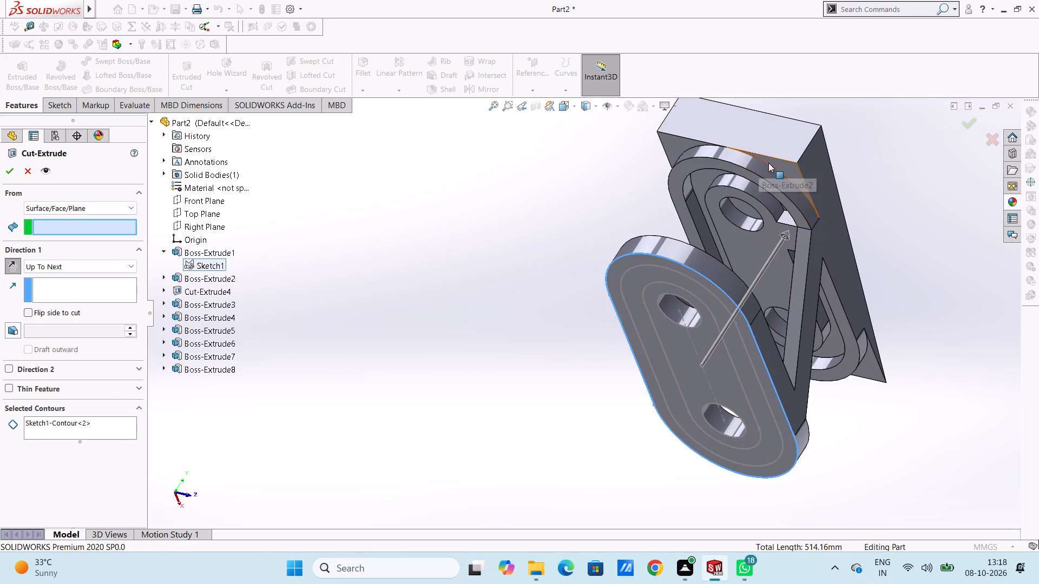
pyautogui.click(774, 166)
pyautogui.moveTo(583, 211); pyautogui.dragTo(502, 269, button='middle')
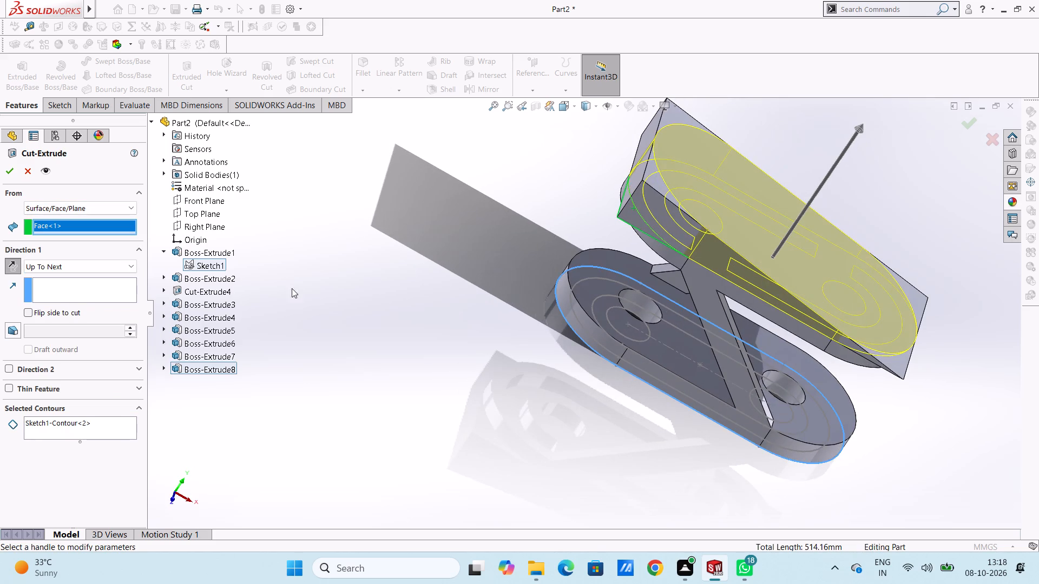
pyautogui.click(9, 174)
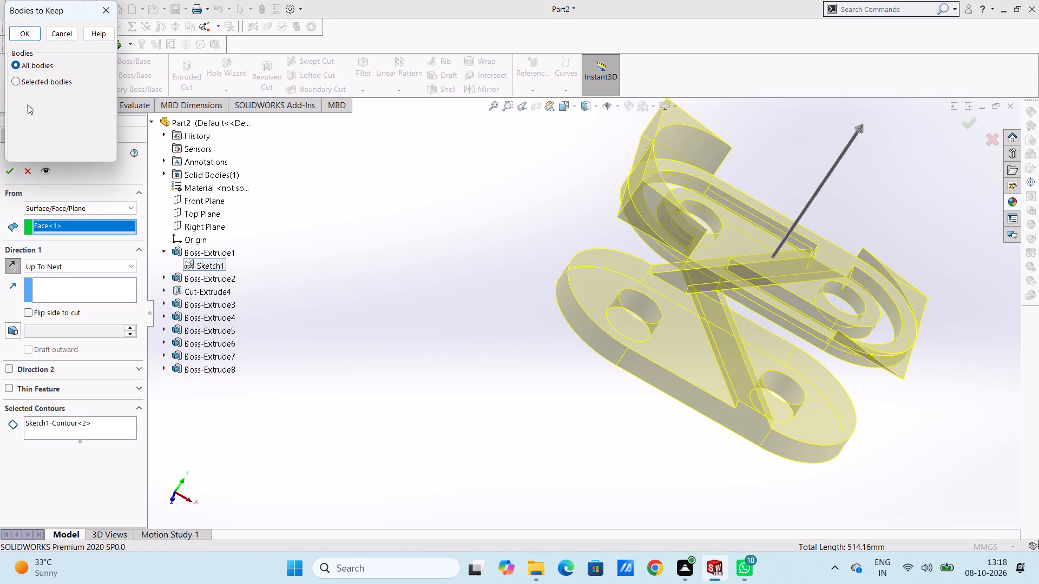
pyautogui.click(57, 34)
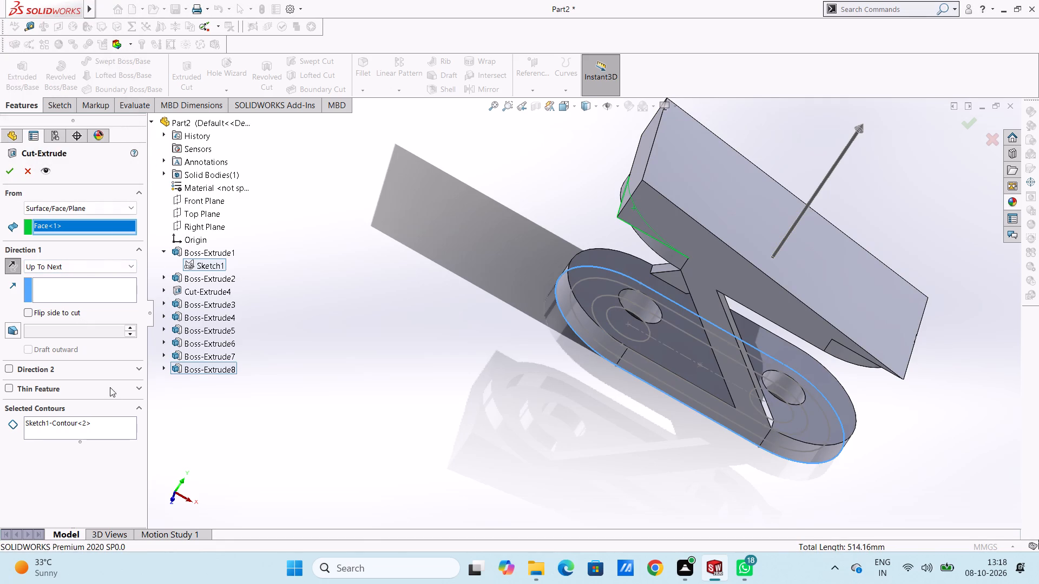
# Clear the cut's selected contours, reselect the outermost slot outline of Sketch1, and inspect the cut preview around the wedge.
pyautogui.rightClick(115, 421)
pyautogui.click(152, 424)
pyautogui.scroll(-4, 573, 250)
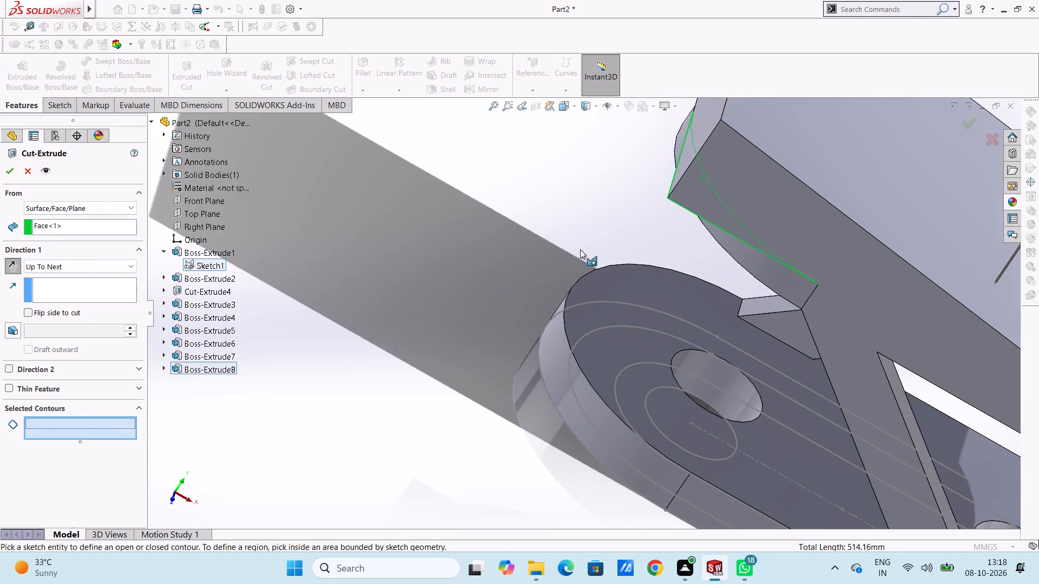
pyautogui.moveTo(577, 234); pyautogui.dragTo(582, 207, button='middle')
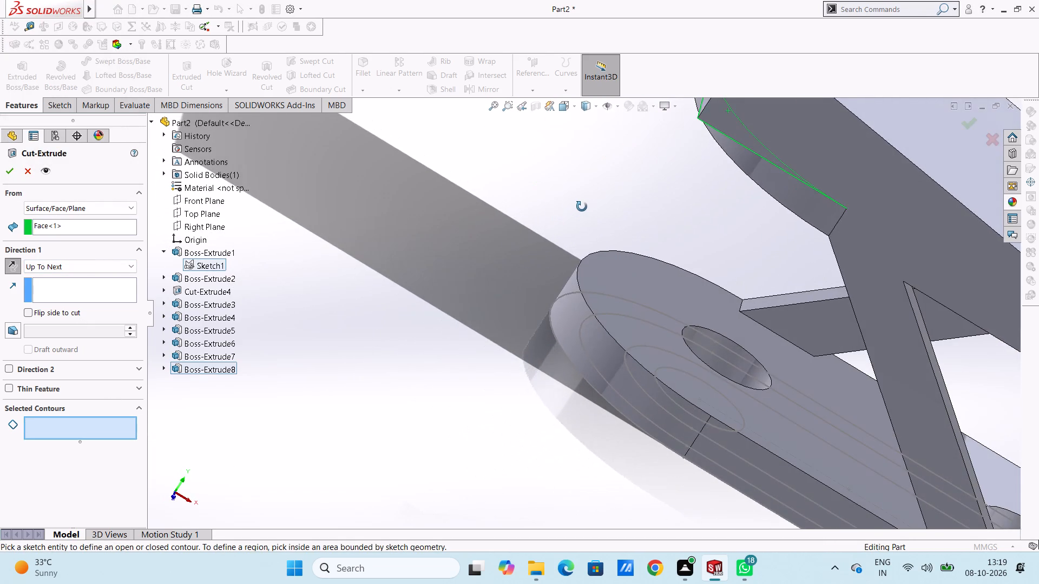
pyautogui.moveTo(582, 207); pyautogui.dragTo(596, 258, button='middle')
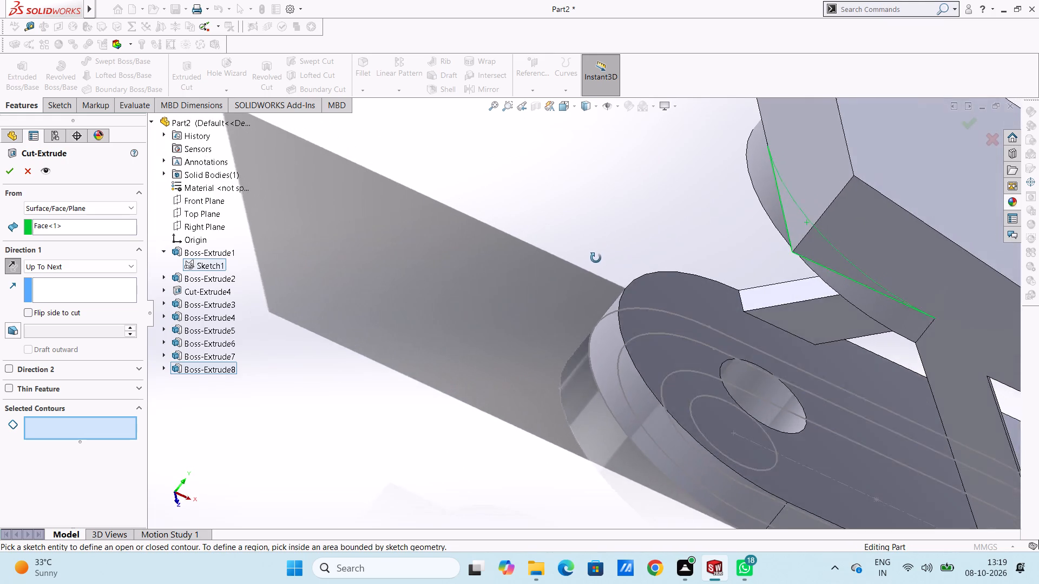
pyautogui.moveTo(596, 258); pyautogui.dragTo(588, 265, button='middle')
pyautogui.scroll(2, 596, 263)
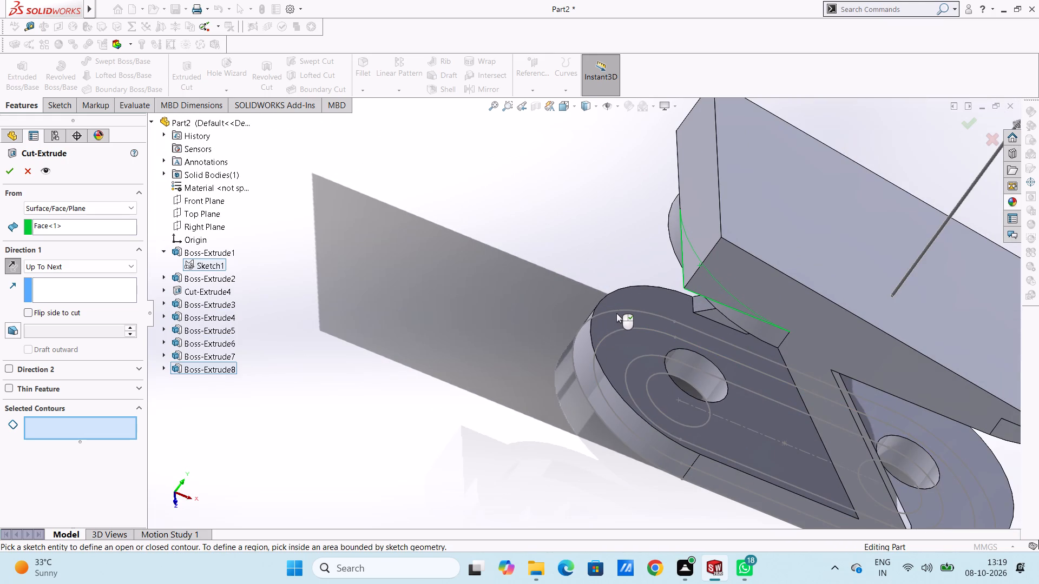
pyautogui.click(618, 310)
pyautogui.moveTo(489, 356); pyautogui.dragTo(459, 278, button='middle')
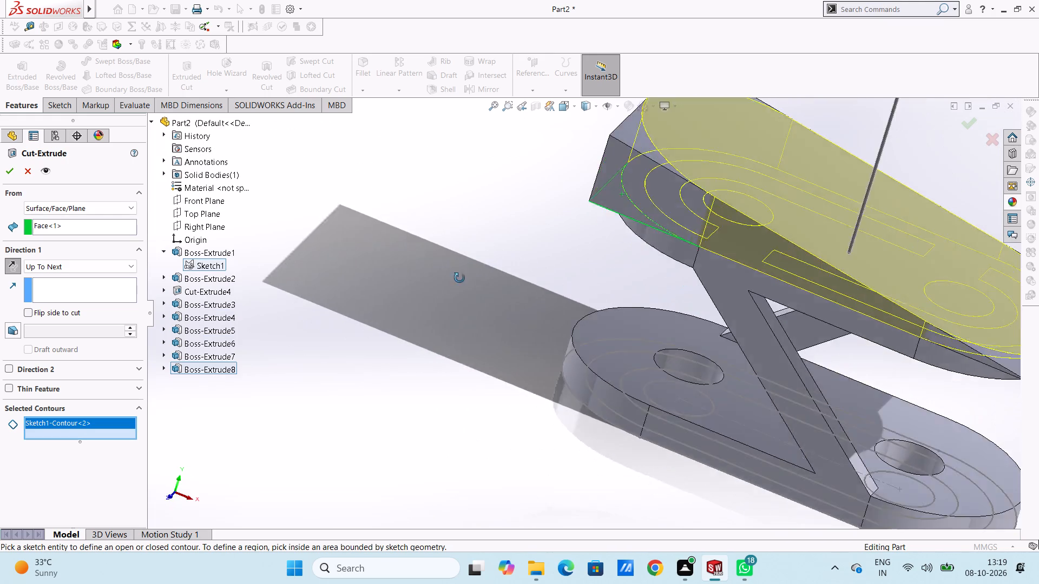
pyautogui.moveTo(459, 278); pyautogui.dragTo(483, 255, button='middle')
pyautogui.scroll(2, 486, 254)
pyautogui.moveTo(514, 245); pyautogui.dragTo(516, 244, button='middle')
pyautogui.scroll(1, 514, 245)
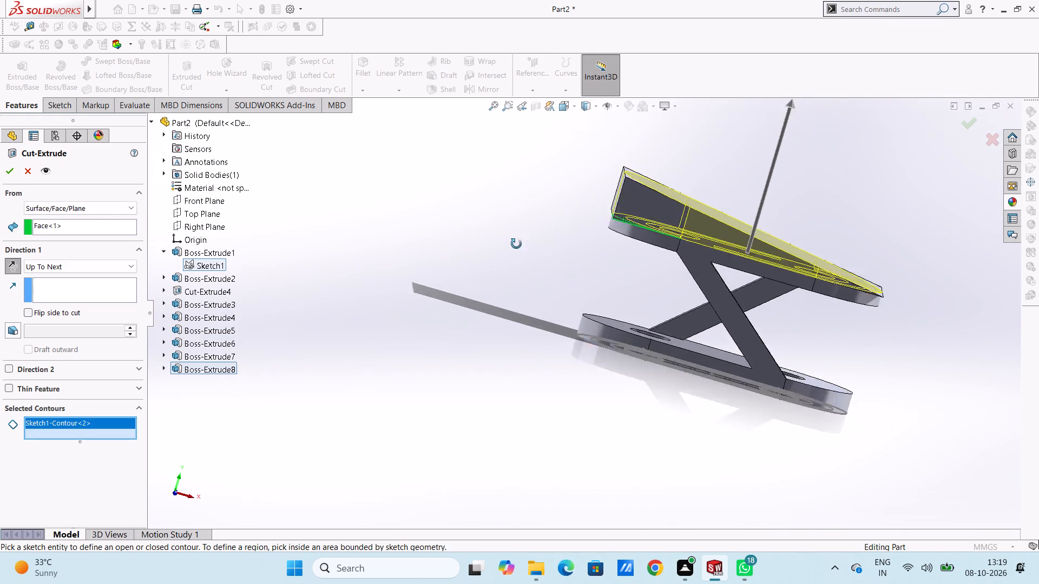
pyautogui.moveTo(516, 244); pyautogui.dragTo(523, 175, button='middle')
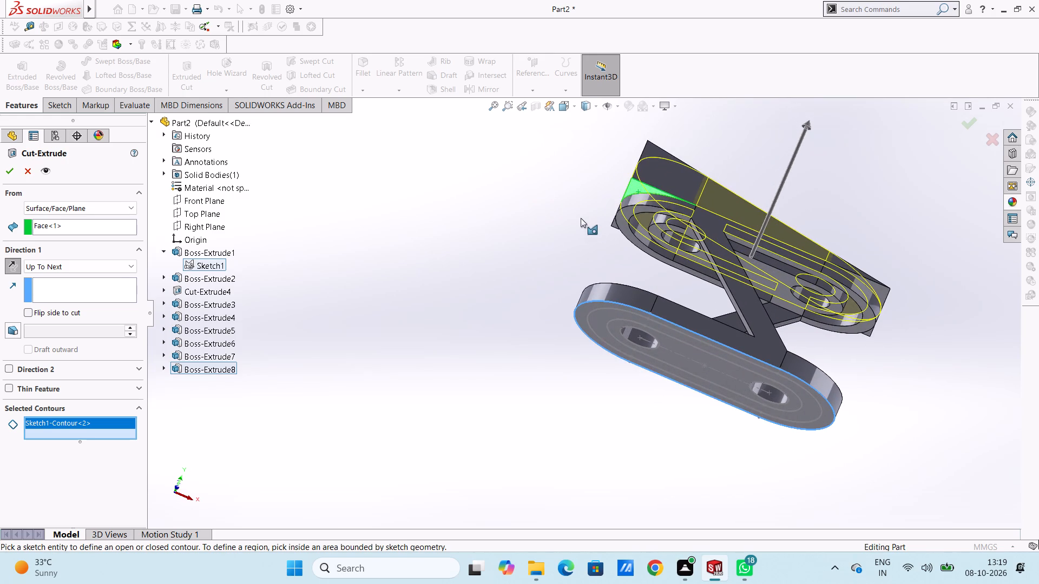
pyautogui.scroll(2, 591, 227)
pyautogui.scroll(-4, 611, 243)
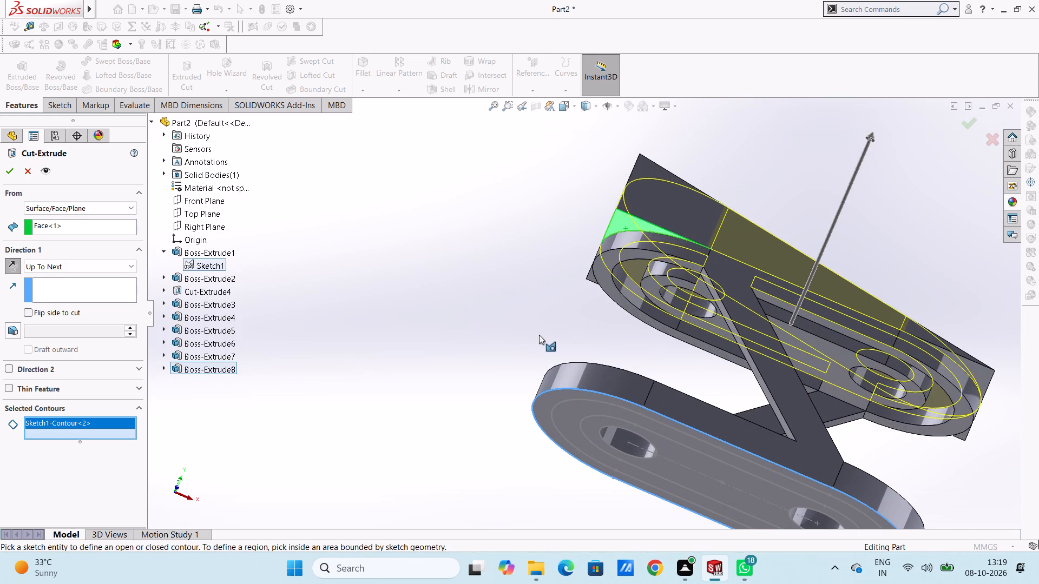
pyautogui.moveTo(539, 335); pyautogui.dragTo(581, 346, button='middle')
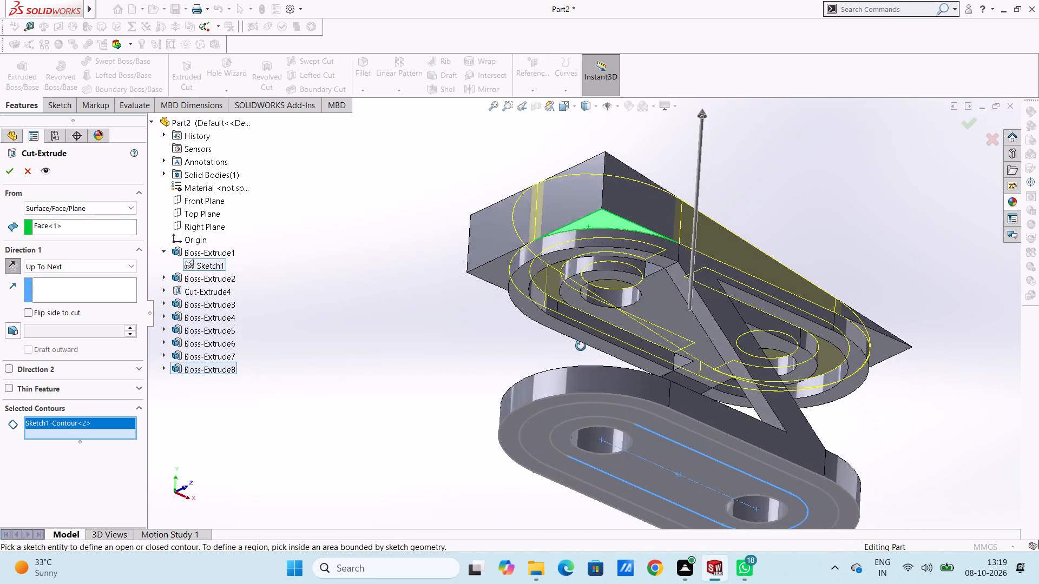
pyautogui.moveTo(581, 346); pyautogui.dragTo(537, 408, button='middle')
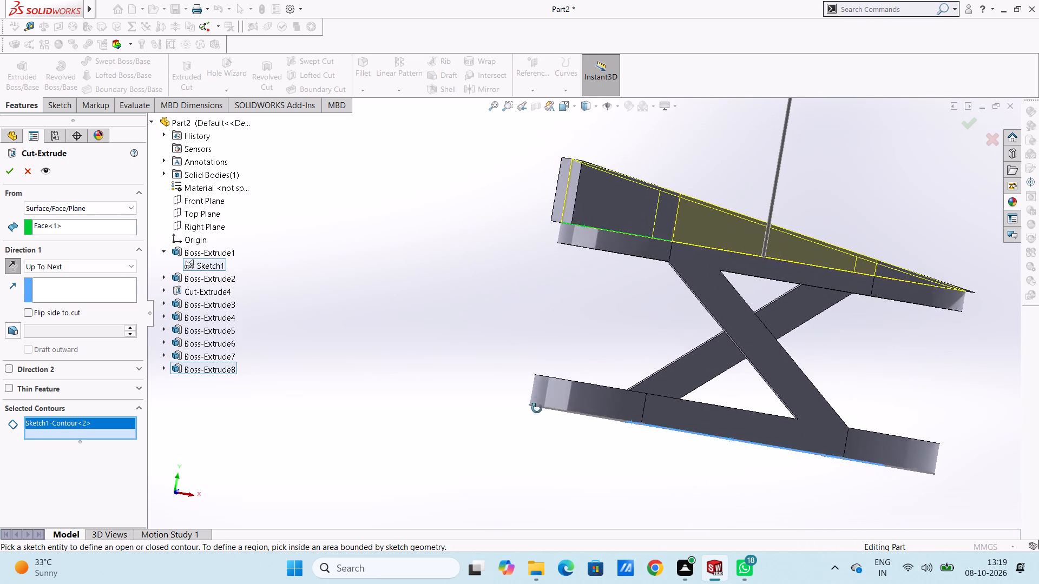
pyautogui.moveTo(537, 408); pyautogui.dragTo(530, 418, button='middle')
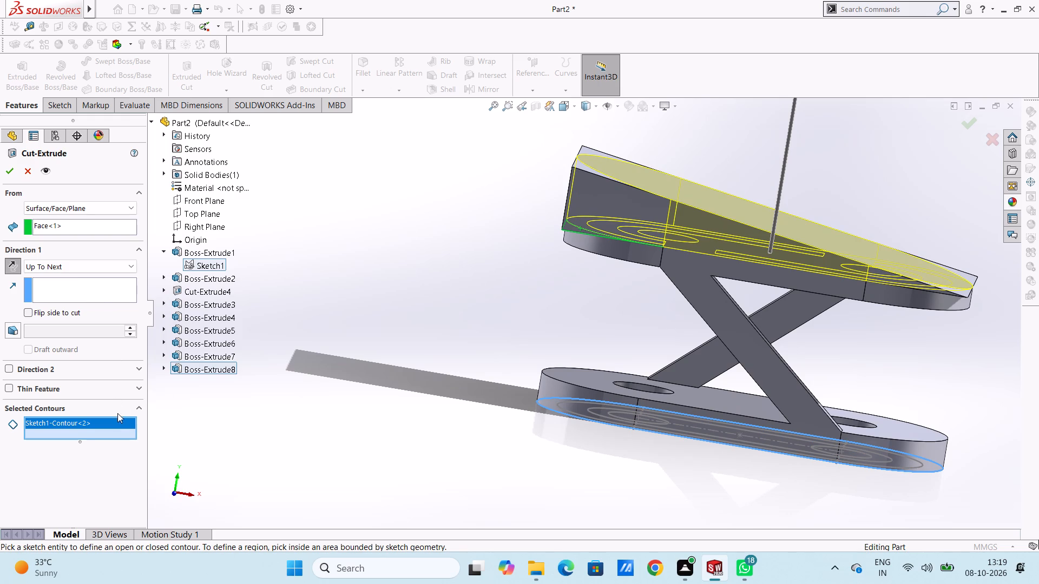
# Replace the cut's contour with the slot outline just inside the outermost one and apply the cut through the wedge.
pyautogui.rightClick(118, 424)
pyautogui.click(145, 430)
pyautogui.moveTo(515, 306); pyautogui.dragTo(510, 392, button='middle')
pyautogui.click(561, 382)
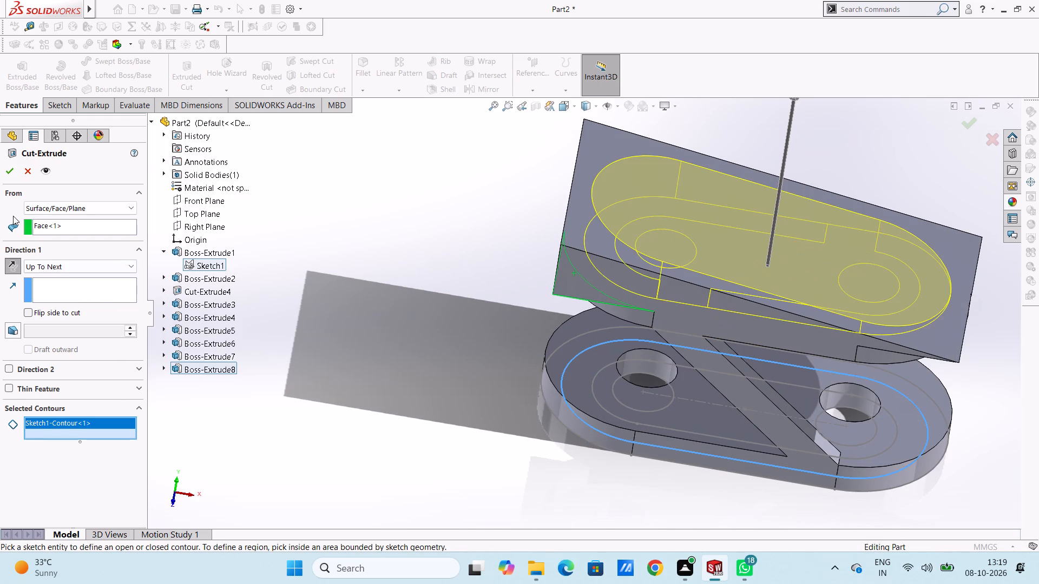
pyautogui.click(8, 173)
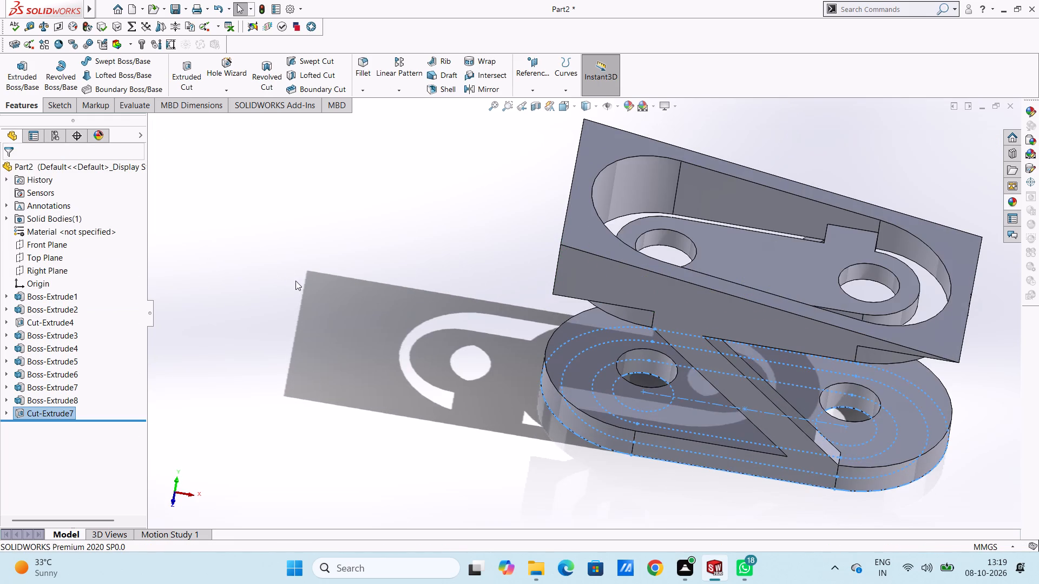
# Start another extruded cut from the base's Sketch1, using only the outermost slot outline and the one just inside it as contours.
pyautogui.moveTo(295, 281); pyautogui.dragTo(287, 267, button='middle')
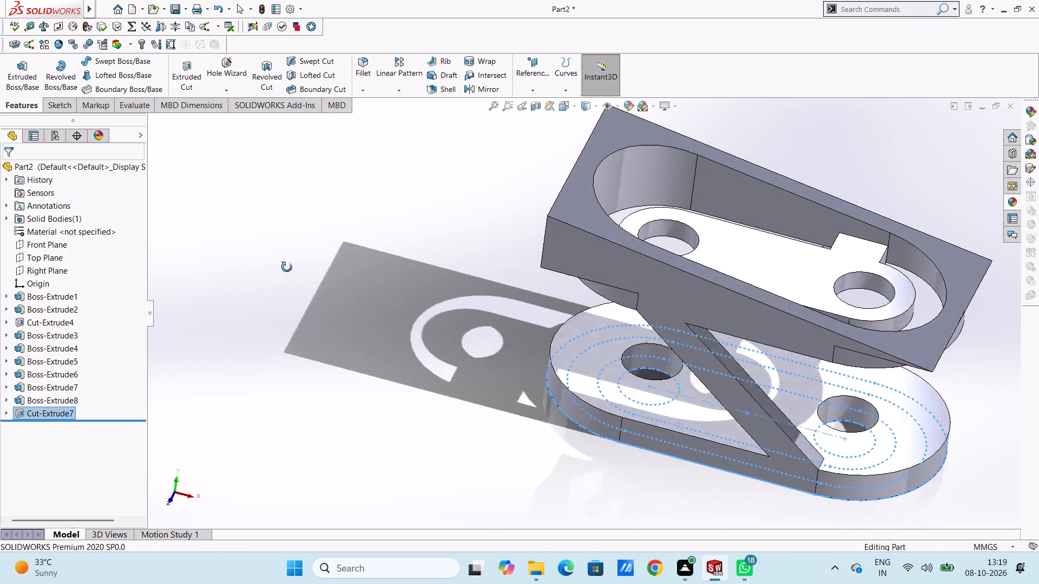
pyautogui.moveTo(287, 267); pyautogui.dragTo(286, 245, button='middle')
pyautogui.click(188, 75)
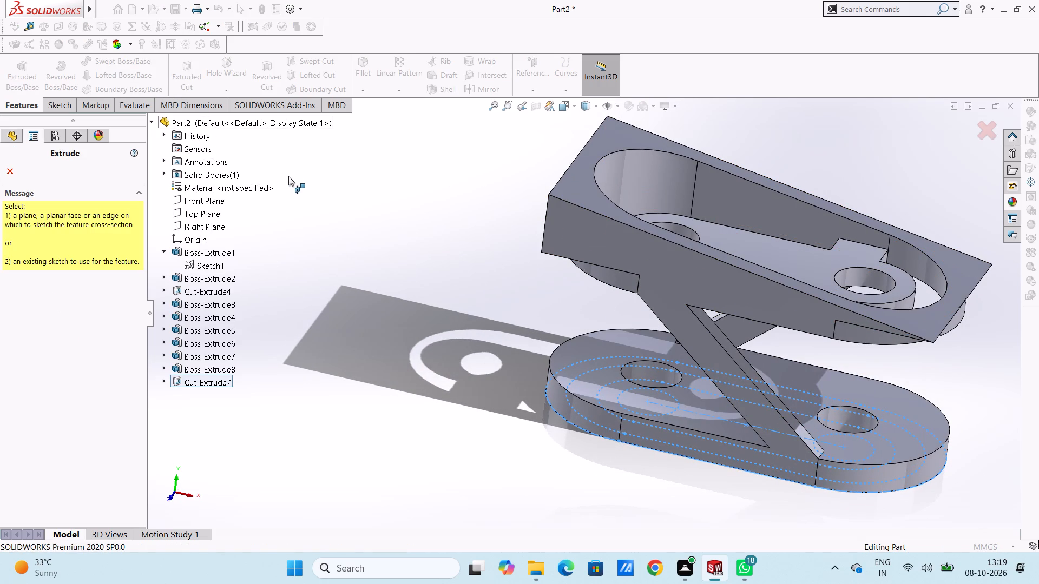
pyautogui.moveTo(289, 183); pyautogui.dragTo(265, 269, button='middle')
pyautogui.scroll(1, 266, 268)
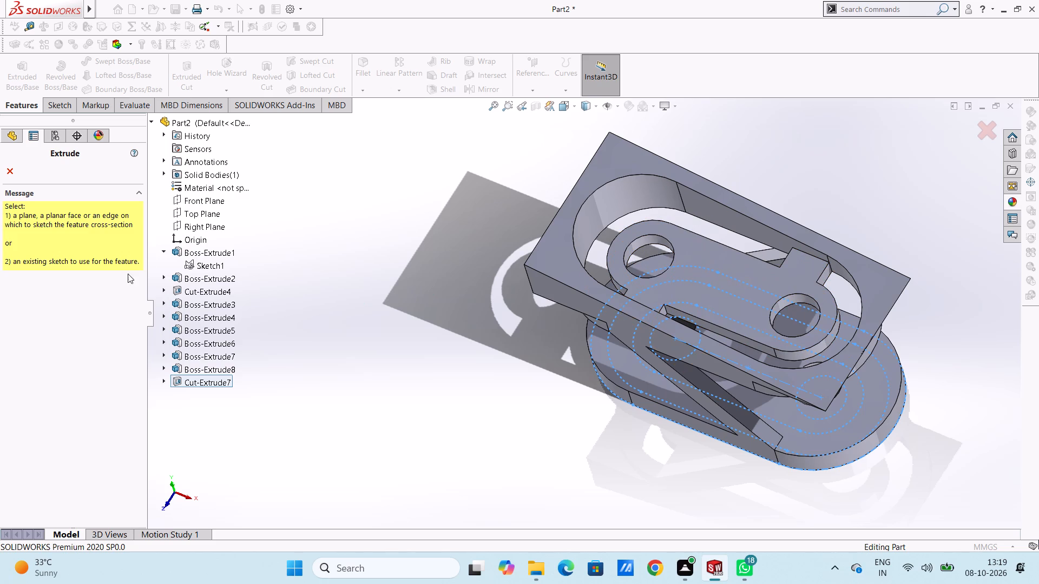
pyautogui.click(189, 265)
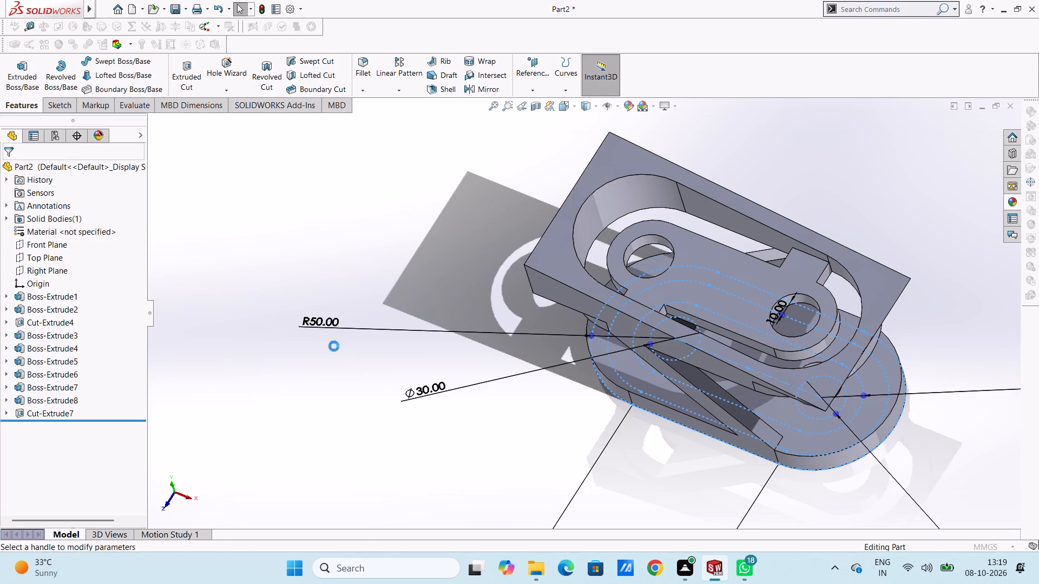
pyautogui.moveTo(354, 364); pyautogui.dragTo(366, 319, button='middle')
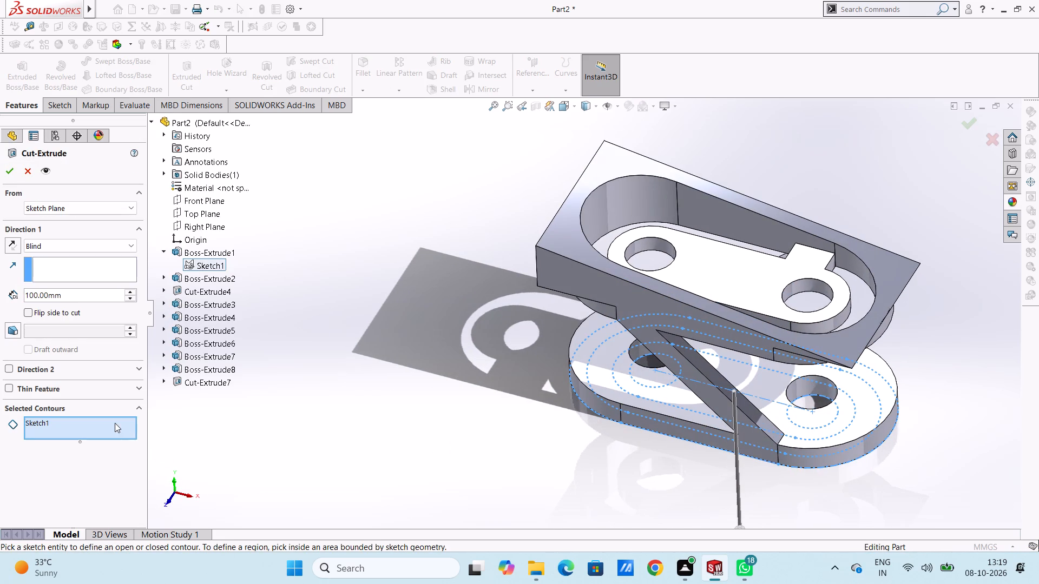
pyautogui.rightClick(115, 423)
pyautogui.moveTo(137, 429); pyautogui.dragTo(149, 429)
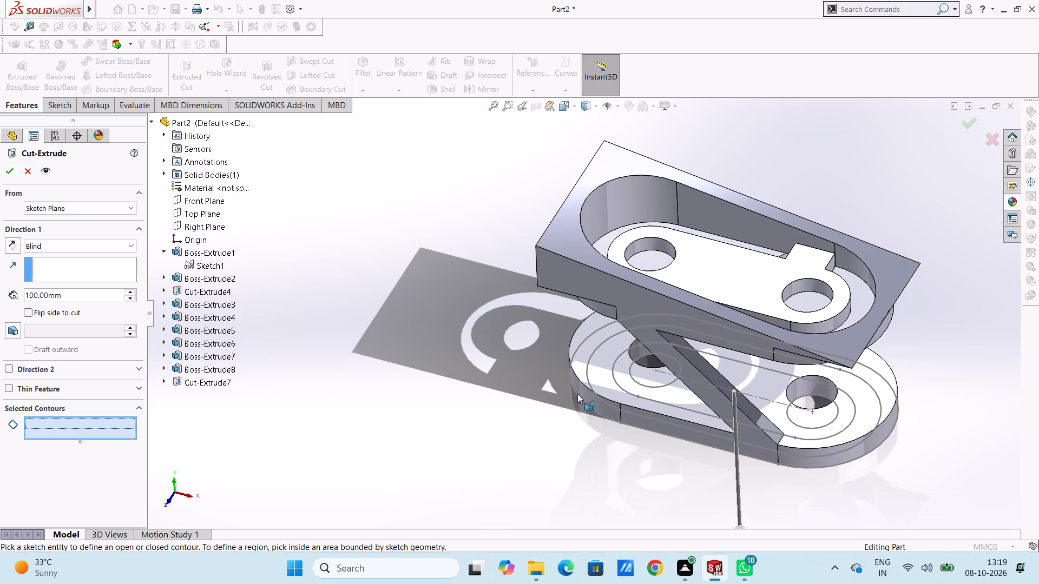
pyautogui.click(577, 394)
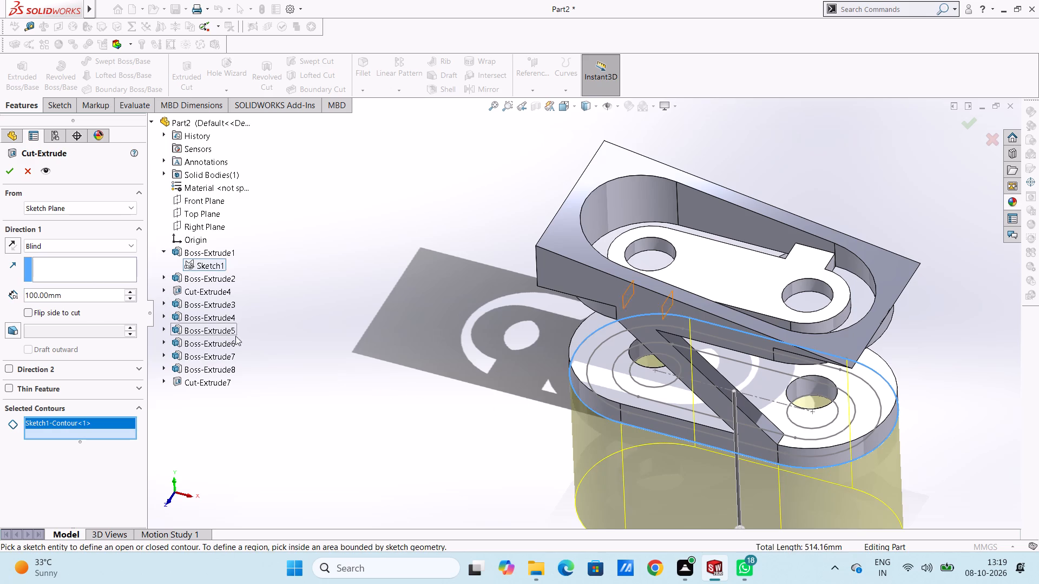
pyautogui.moveTo(298, 349); pyautogui.dragTo(298, 359, button='middle')
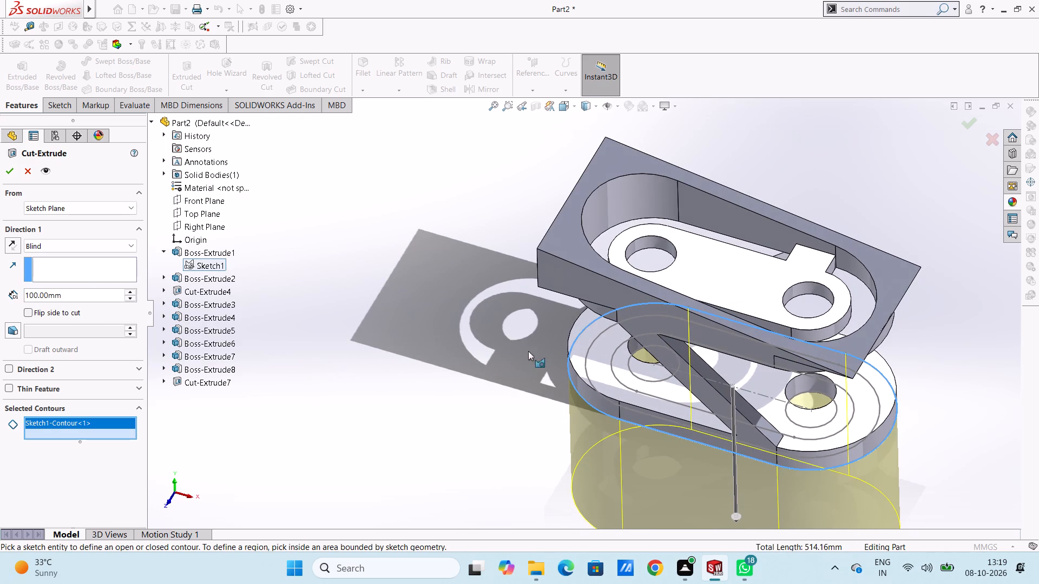
pyautogui.click(585, 367)
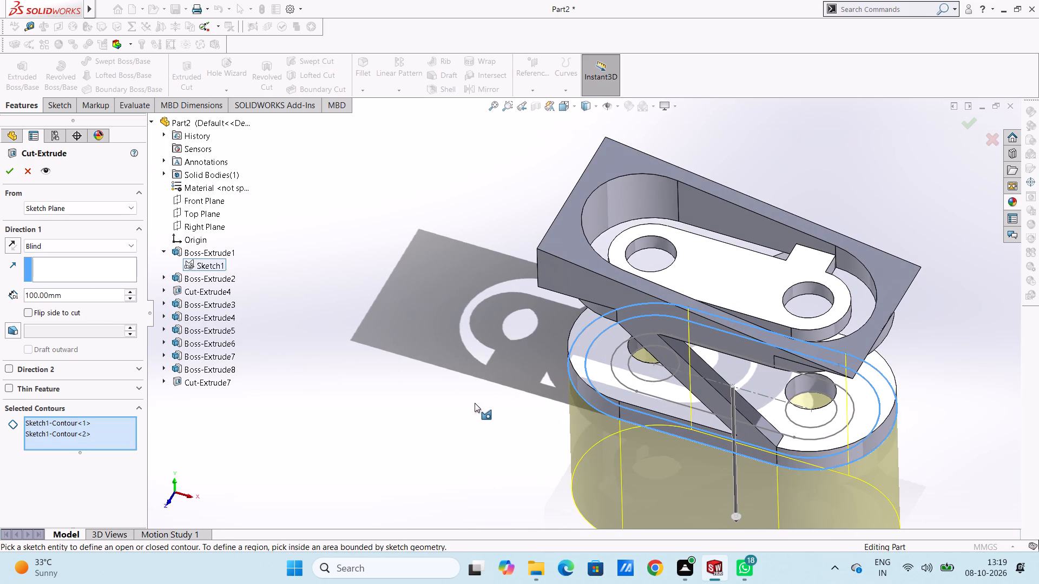
pyautogui.moveTo(474, 402); pyautogui.dragTo(489, 410, button='middle')
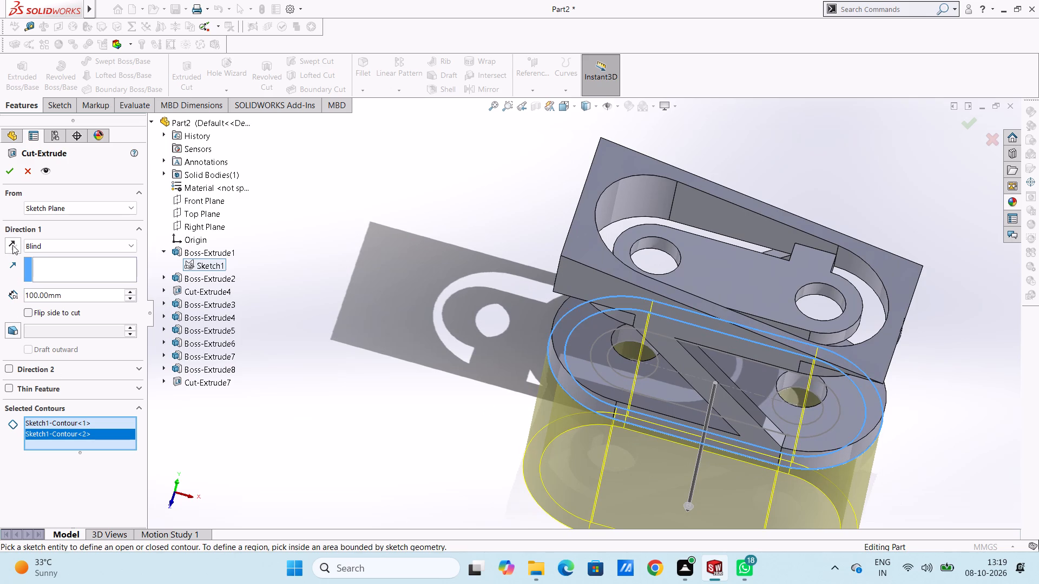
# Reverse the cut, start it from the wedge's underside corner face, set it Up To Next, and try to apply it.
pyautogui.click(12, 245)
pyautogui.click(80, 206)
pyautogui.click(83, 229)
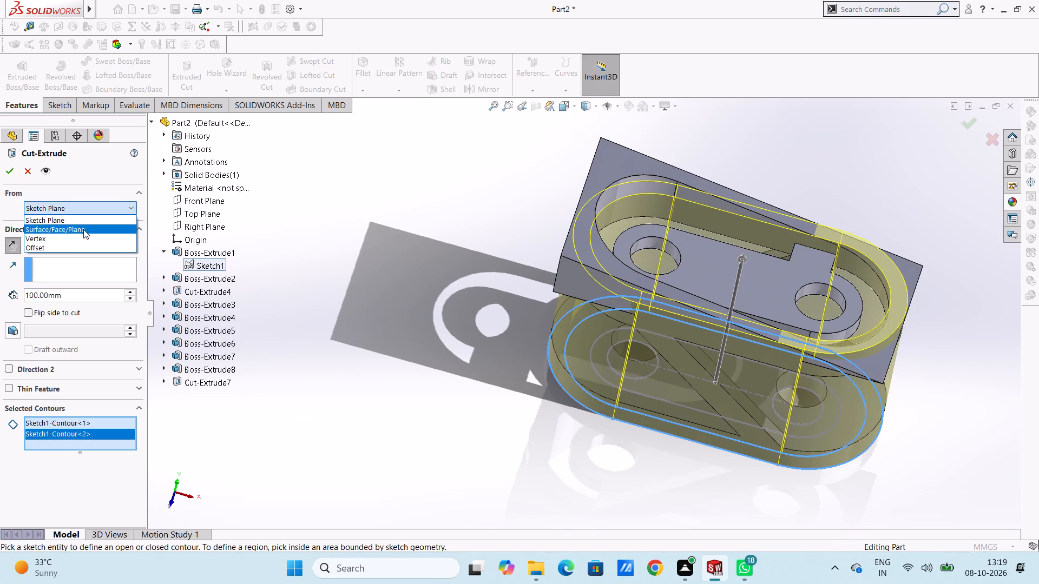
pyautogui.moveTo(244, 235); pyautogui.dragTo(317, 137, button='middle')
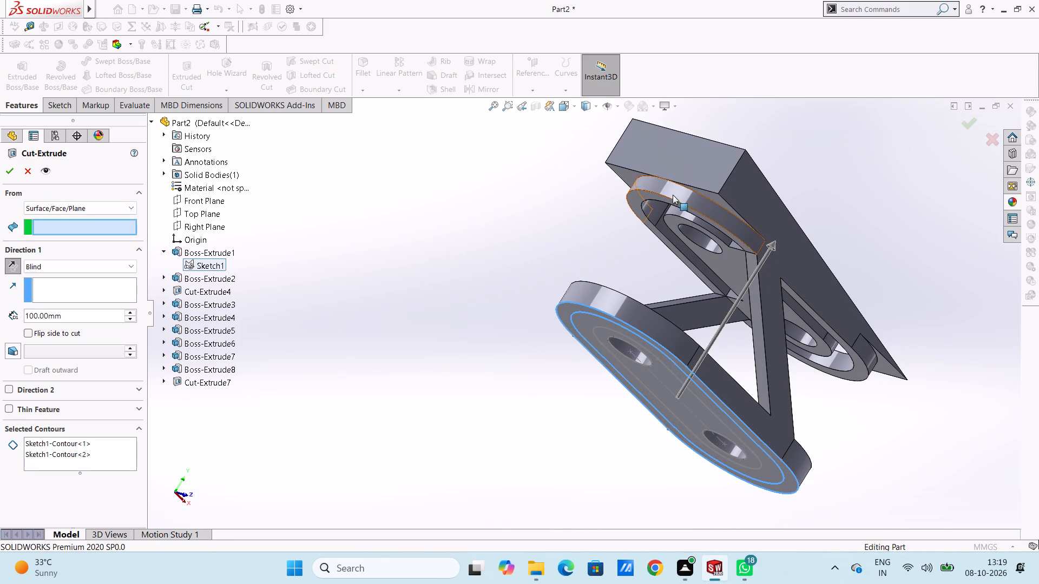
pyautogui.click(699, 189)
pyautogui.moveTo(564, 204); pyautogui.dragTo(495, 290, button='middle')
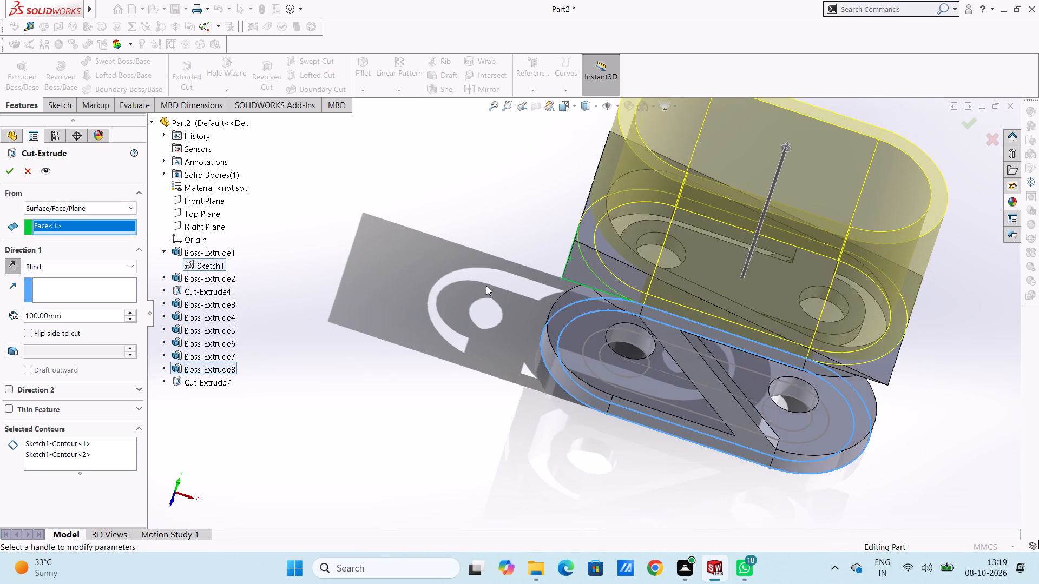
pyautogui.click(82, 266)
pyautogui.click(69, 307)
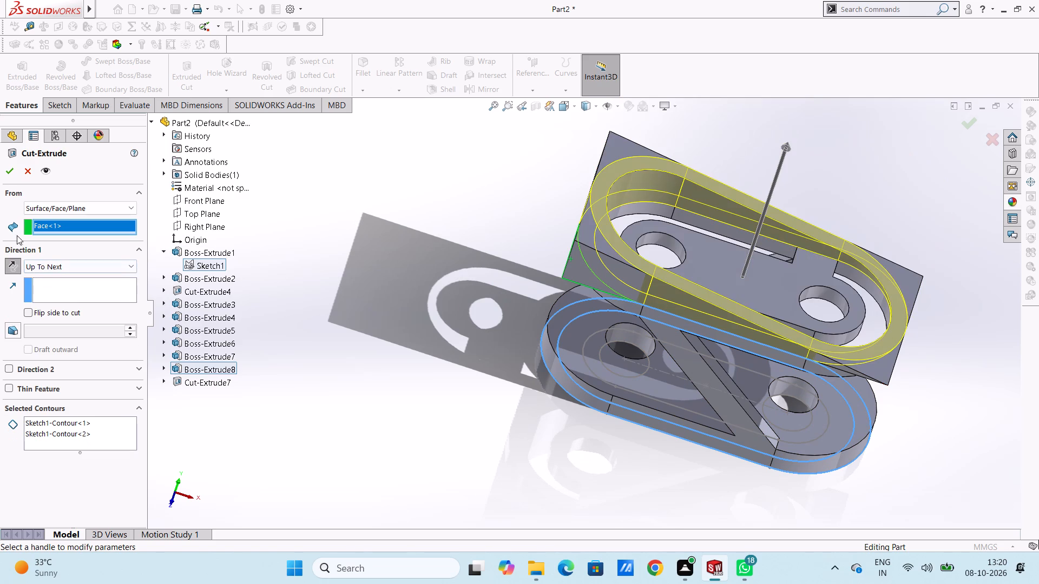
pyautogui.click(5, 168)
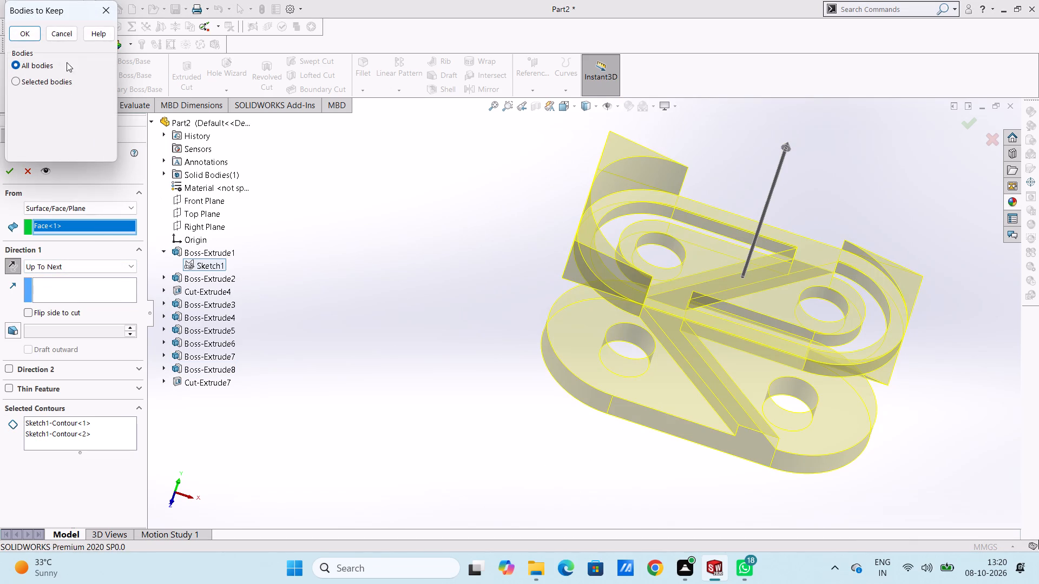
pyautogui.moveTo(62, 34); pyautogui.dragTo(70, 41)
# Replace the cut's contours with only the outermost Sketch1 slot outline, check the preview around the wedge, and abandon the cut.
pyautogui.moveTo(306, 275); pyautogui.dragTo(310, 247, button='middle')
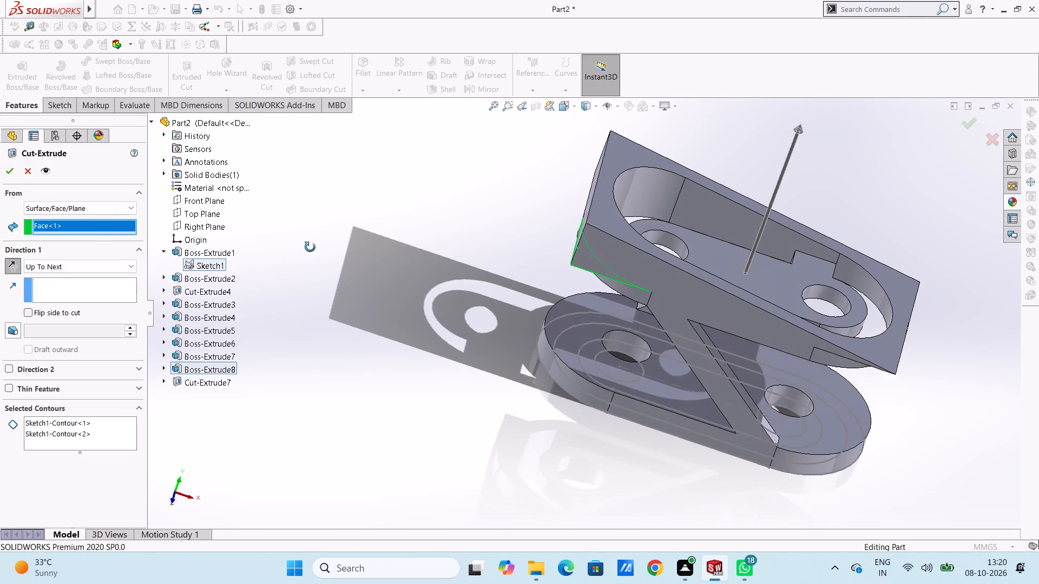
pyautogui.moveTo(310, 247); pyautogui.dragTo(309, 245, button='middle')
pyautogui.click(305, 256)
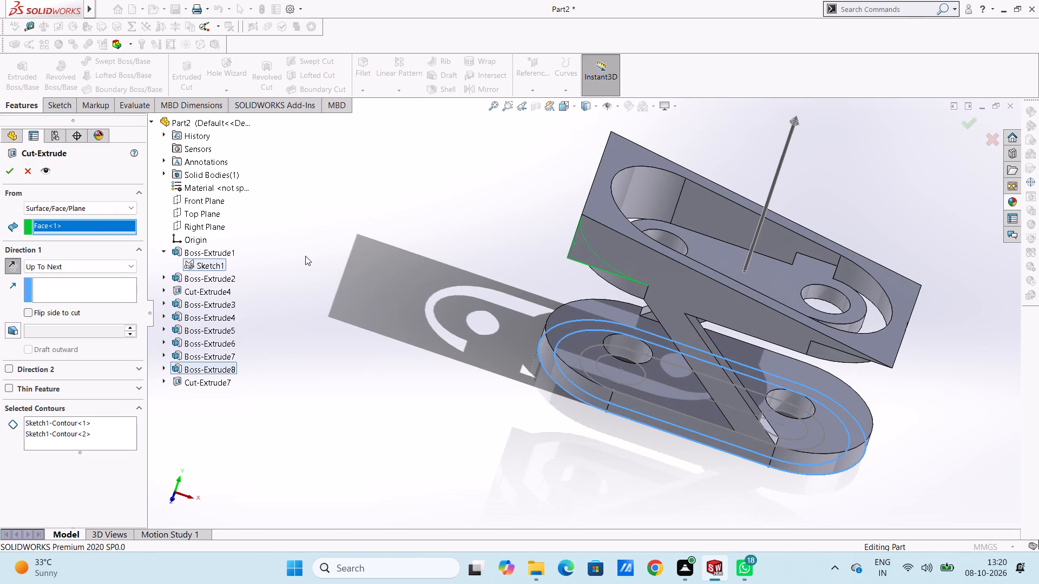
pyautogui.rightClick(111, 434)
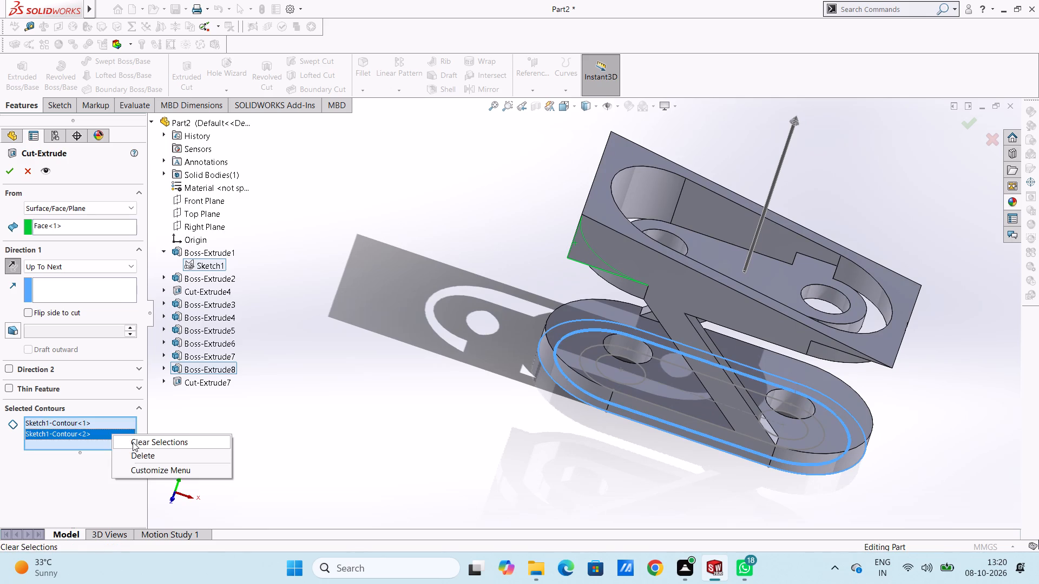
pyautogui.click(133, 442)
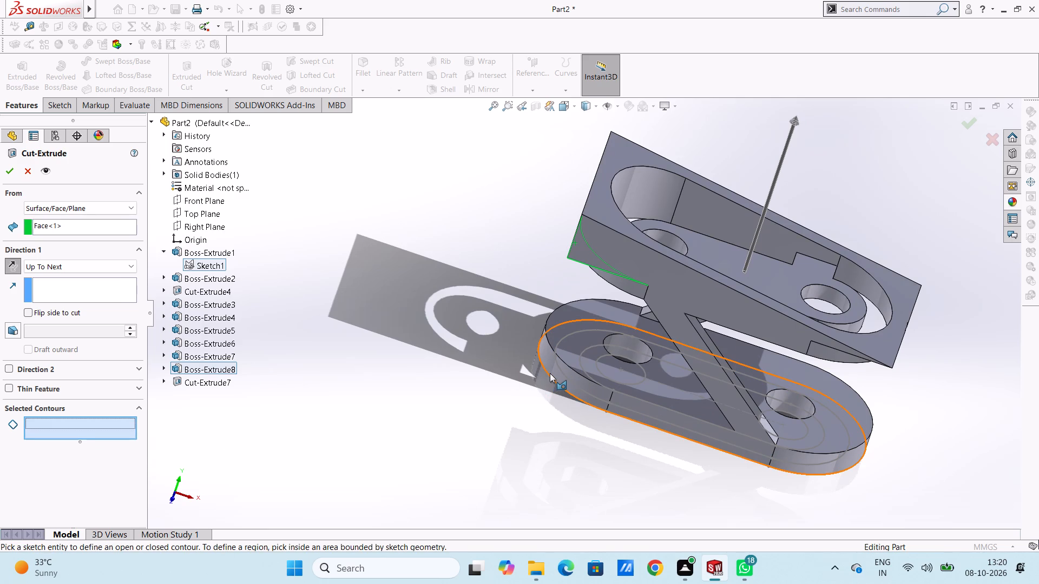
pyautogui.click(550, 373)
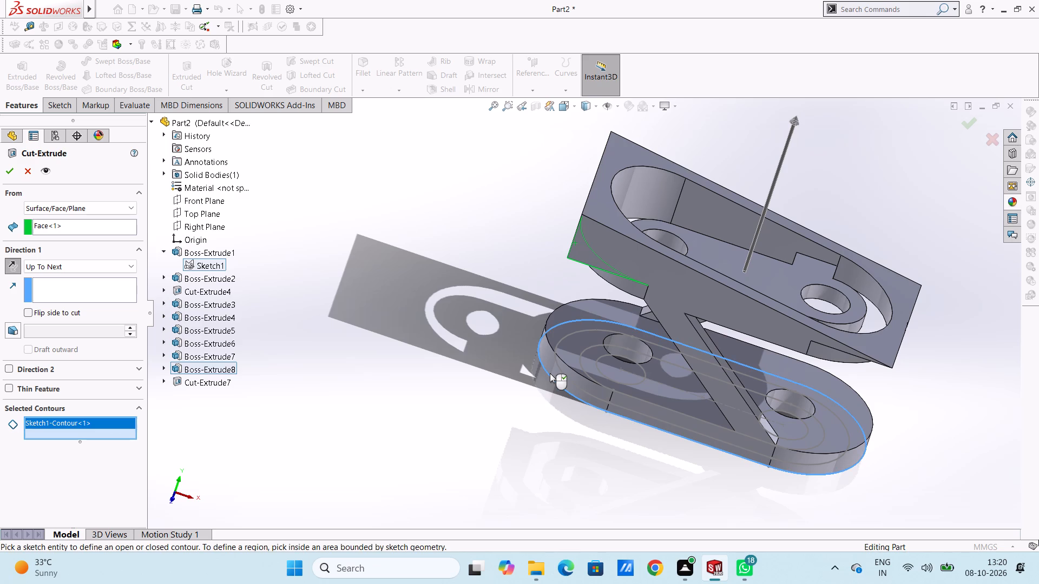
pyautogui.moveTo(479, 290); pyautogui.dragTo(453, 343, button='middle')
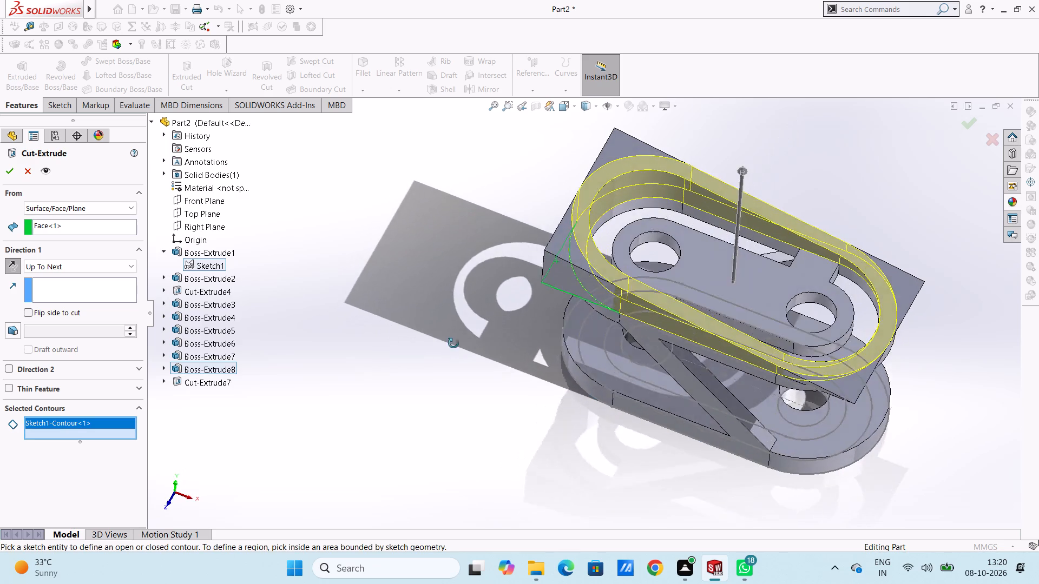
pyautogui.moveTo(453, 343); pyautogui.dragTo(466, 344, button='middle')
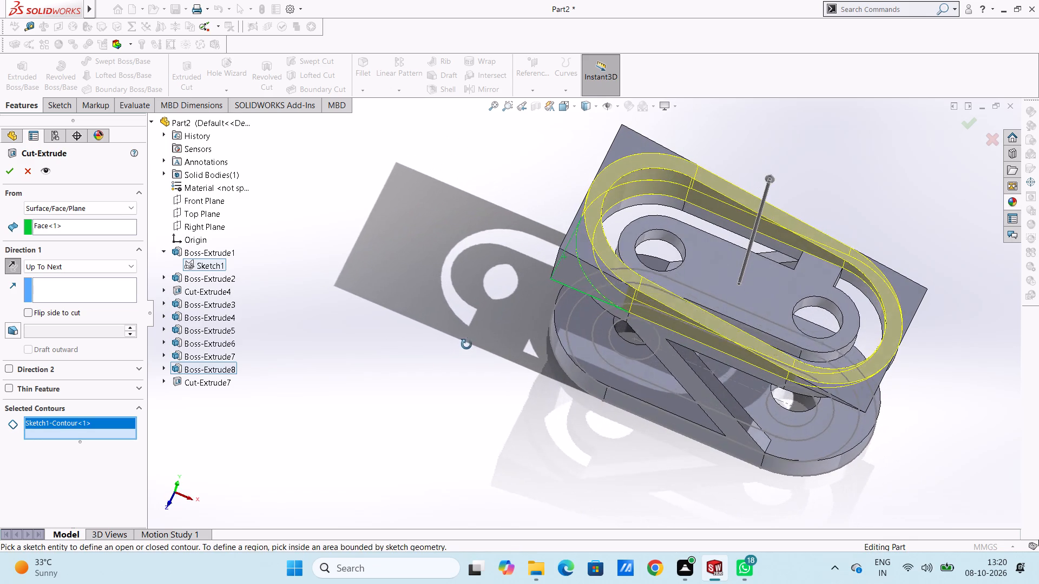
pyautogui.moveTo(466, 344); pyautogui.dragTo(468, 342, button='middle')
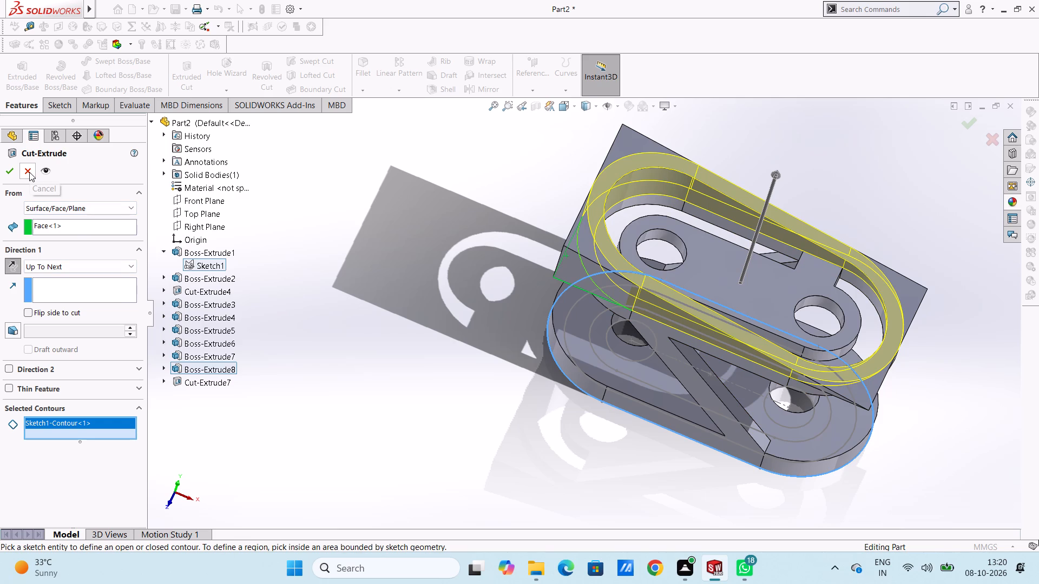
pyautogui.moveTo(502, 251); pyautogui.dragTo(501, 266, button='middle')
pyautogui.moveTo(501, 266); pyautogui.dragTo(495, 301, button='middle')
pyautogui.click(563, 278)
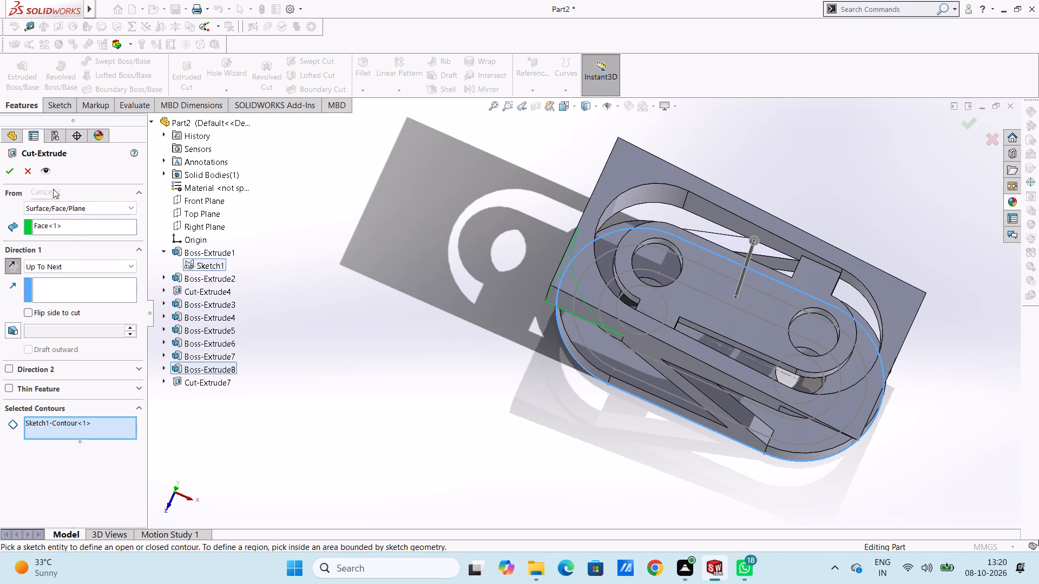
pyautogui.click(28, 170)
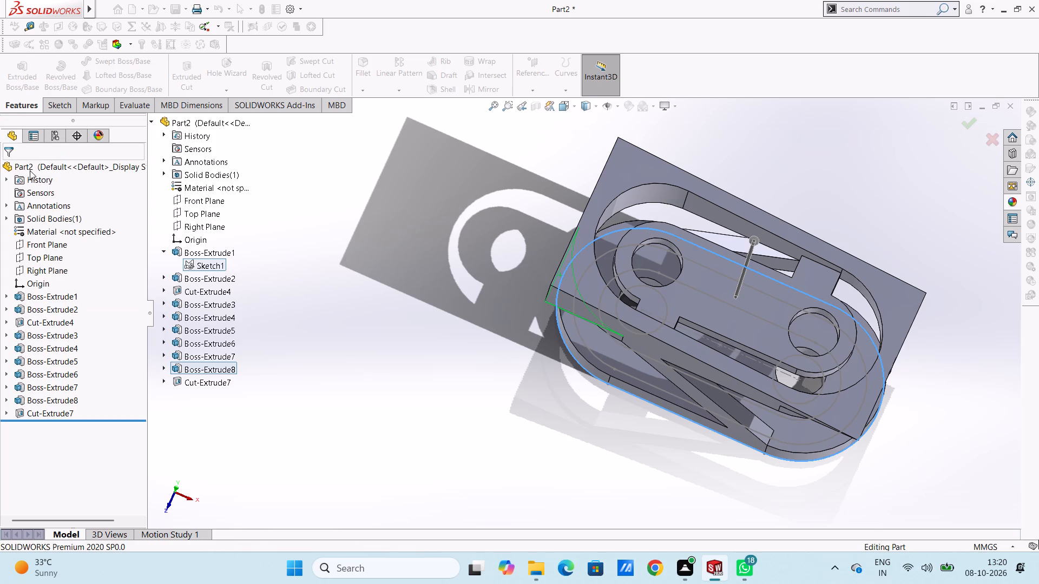
# Open a new sketch on the wedge's large sloped face surrounding the slot opening.
pyautogui.click(311, 220)
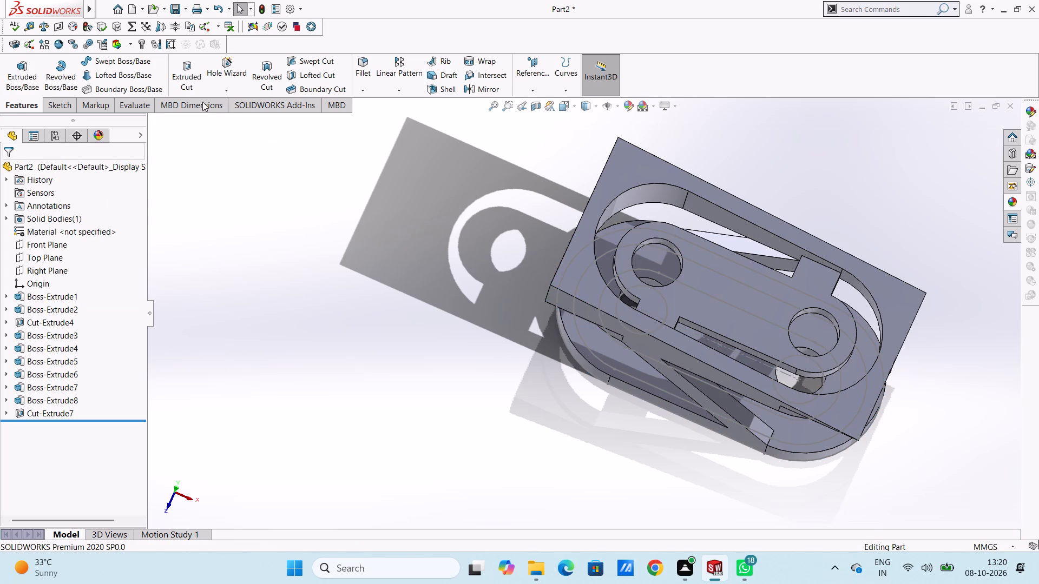
pyautogui.click(68, 107)
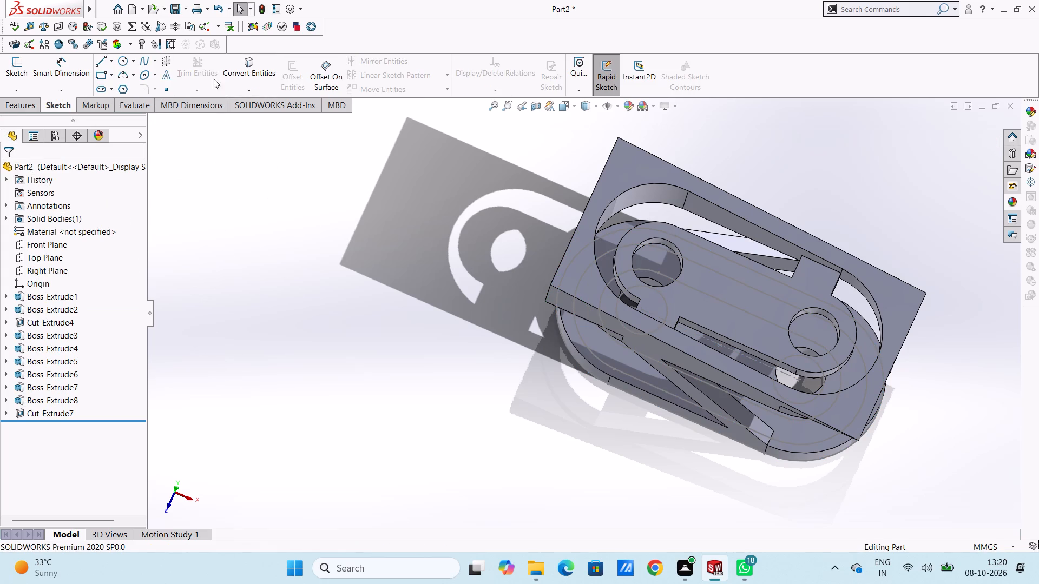
pyautogui.click(242, 70)
pyautogui.click(635, 180)
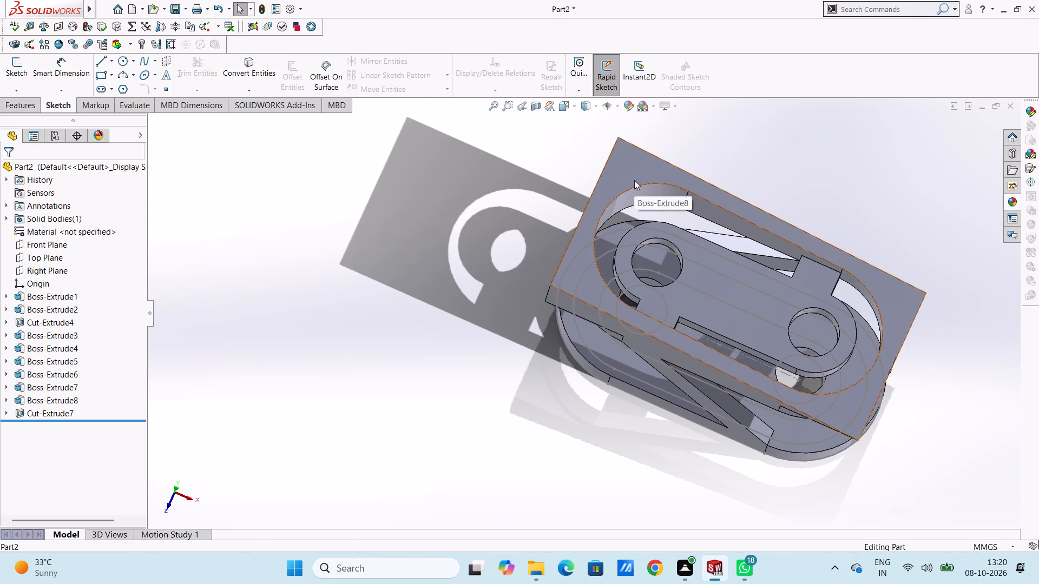
pyautogui.rightClick(253, 189)
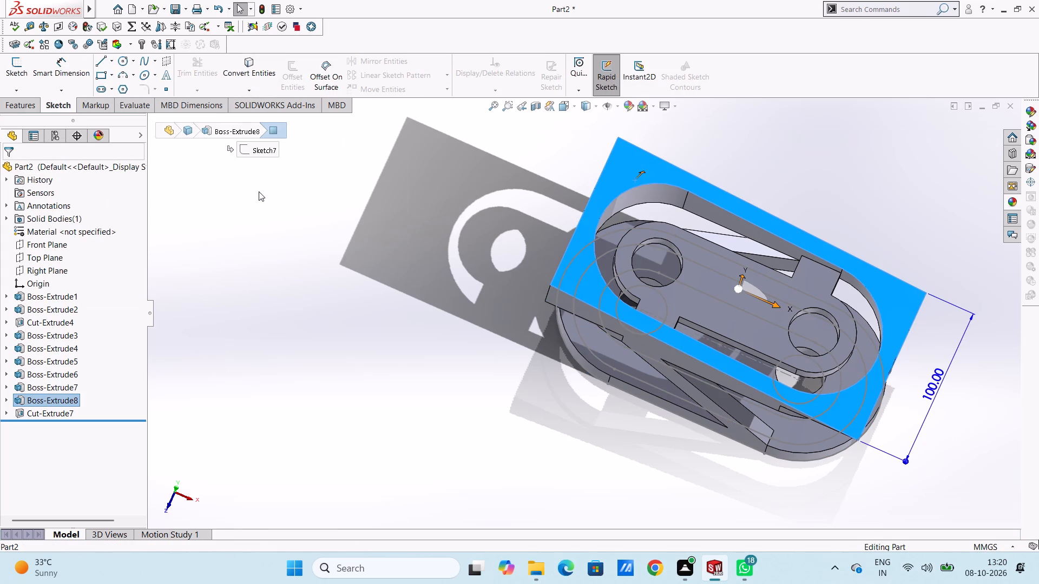
pyautogui.click(227, 216)
pyautogui.moveTo(254, 77); pyautogui.dragTo(260, 82)
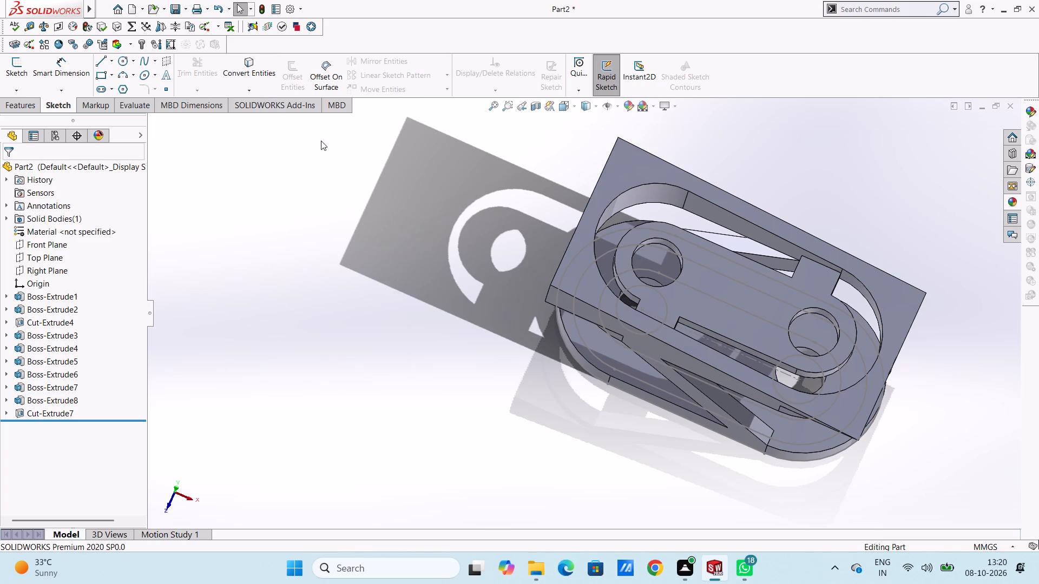
pyautogui.scroll(-3, 747, 181)
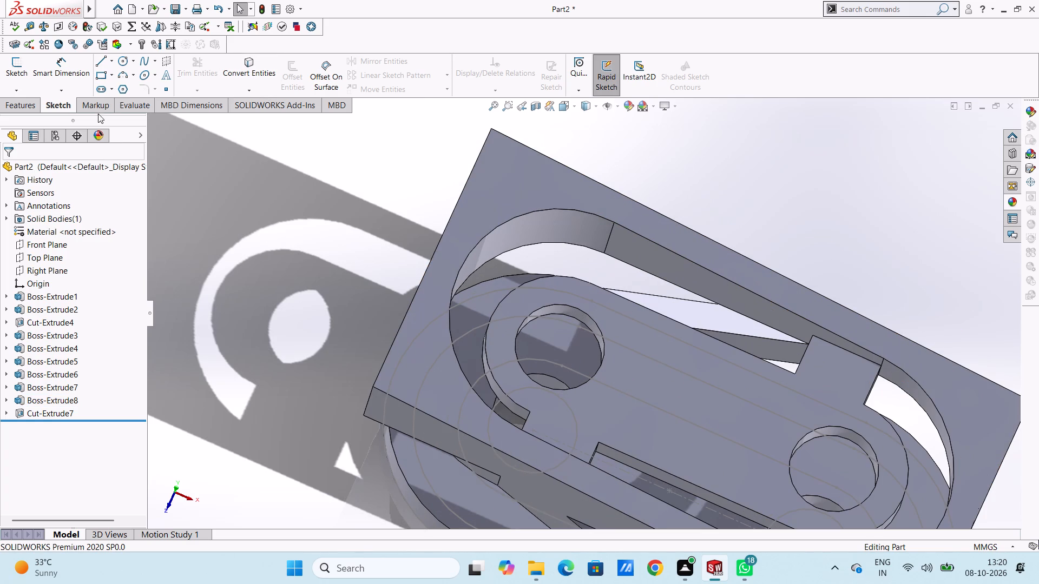
pyautogui.click(65, 107)
pyautogui.rightClick(521, 187)
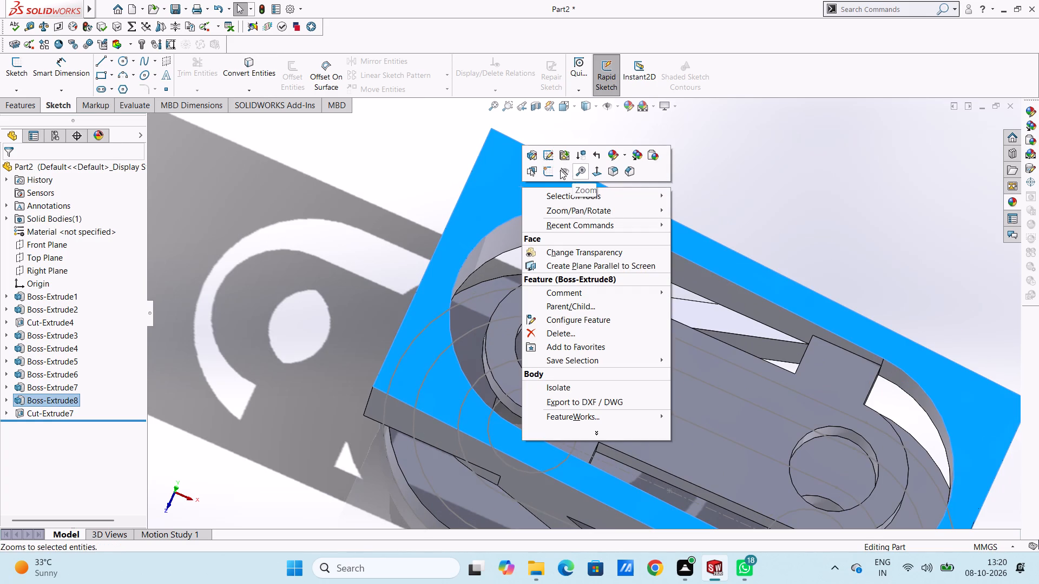
pyautogui.click(552, 169)
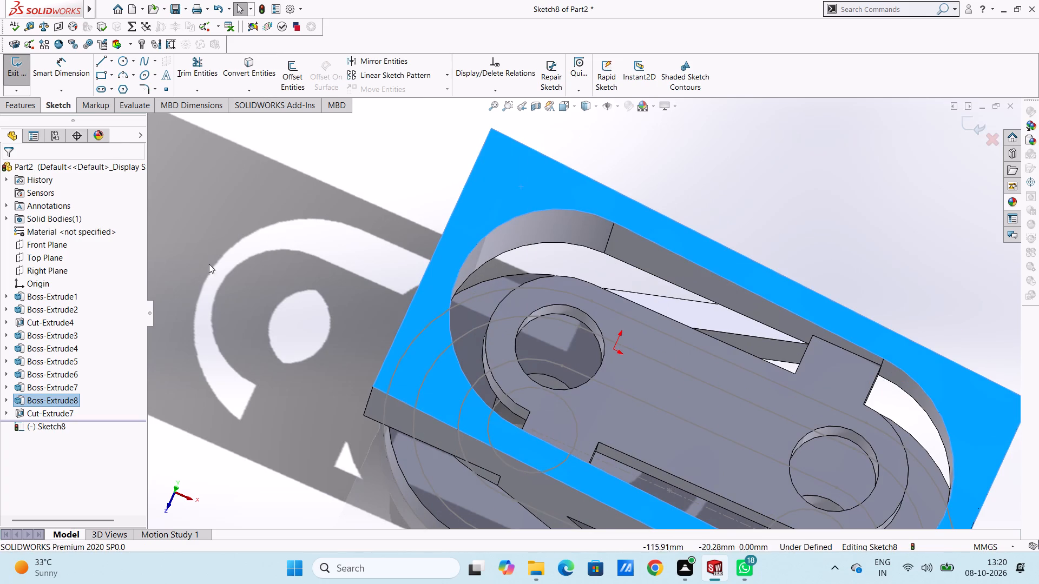
# Convert the four edges of the slot opening in the wedge's sloped face into sketch entities.
pyautogui.rightClick(498, 214)
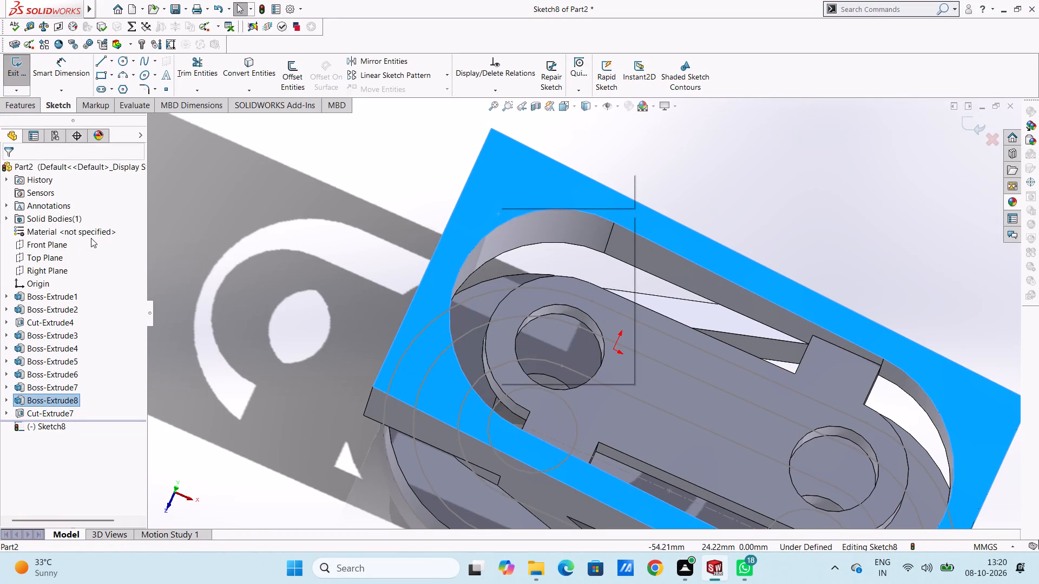
pyautogui.click(318, 155)
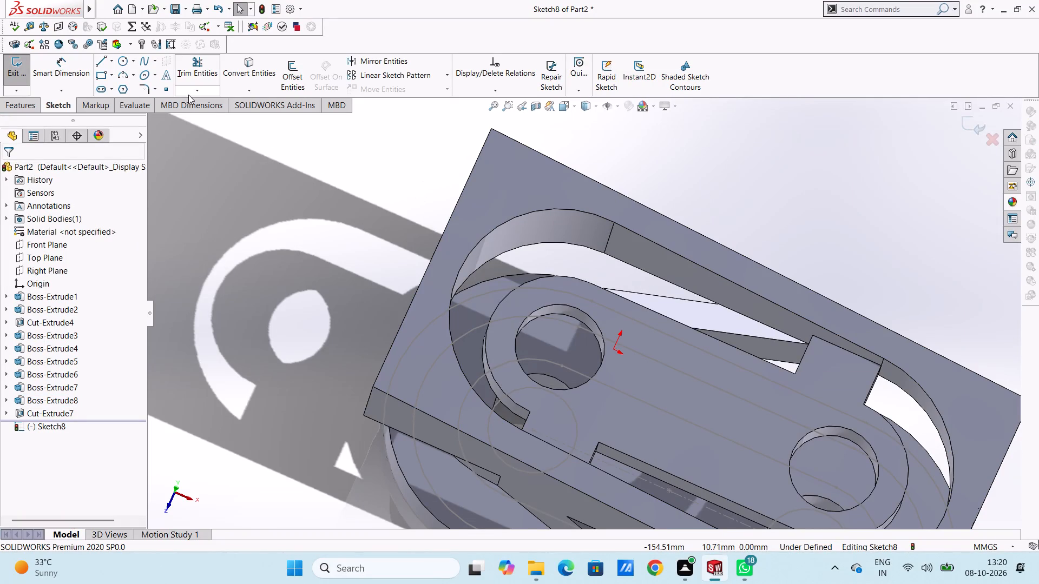
pyautogui.click(256, 72)
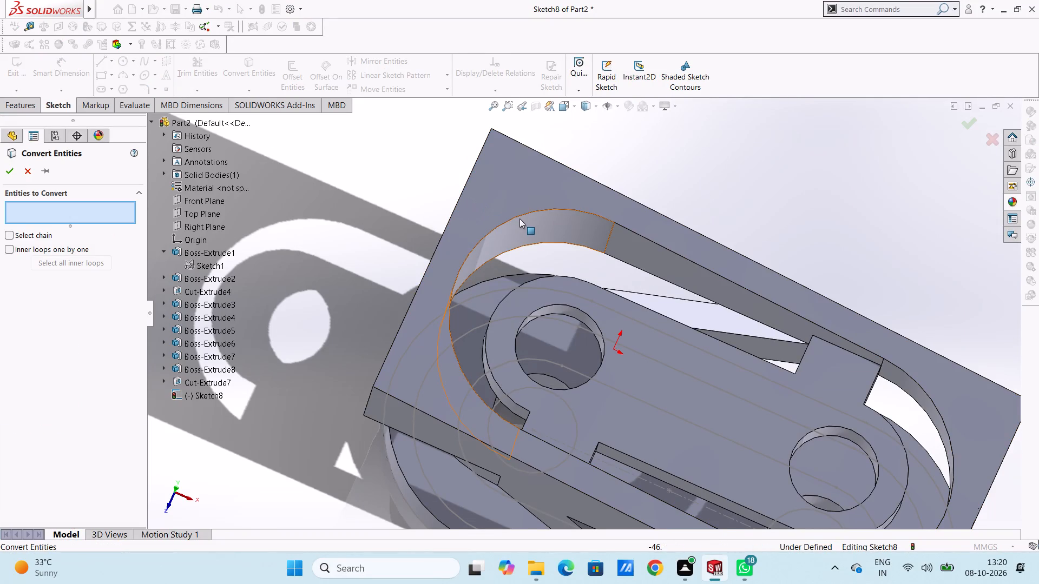
pyautogui.click(518, 217)
pyautogui.click(630, 229)
pyautogui.scroll(2, 652, 293)
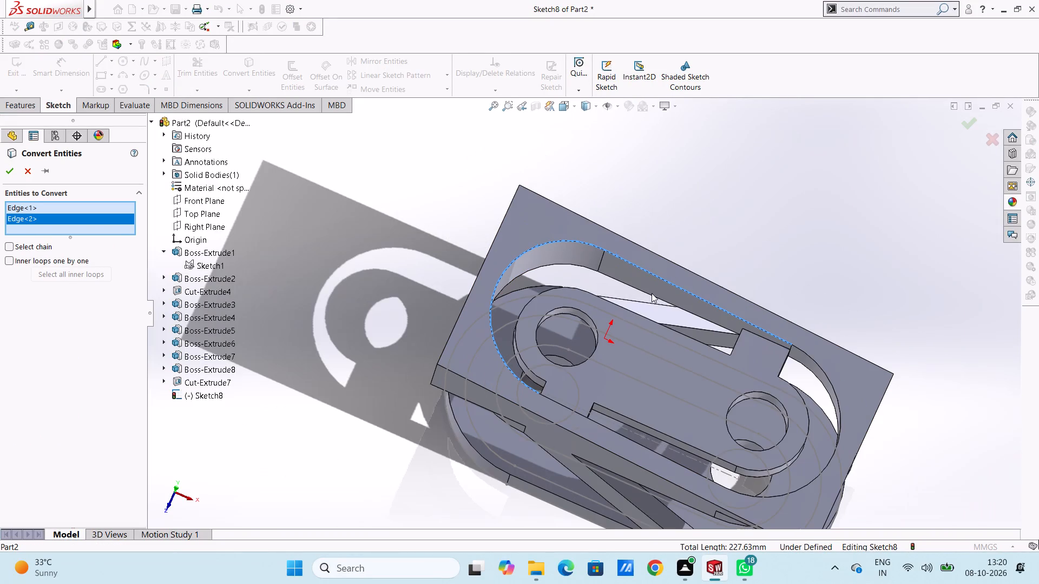
pyautogui.click(606, 427)
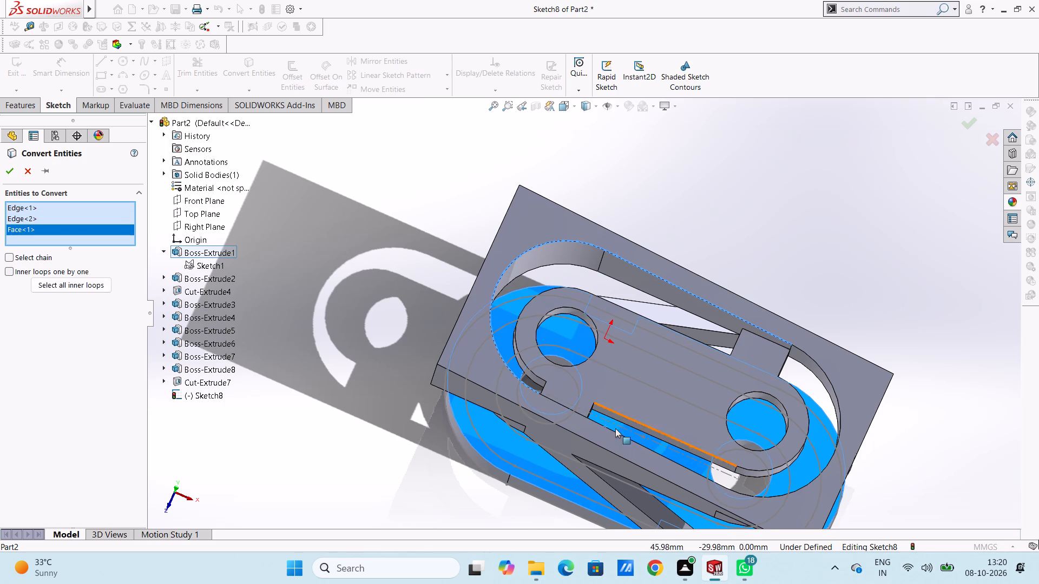
pyautogui.rightClick(85, 227)
pyautogui.click(107, 242)
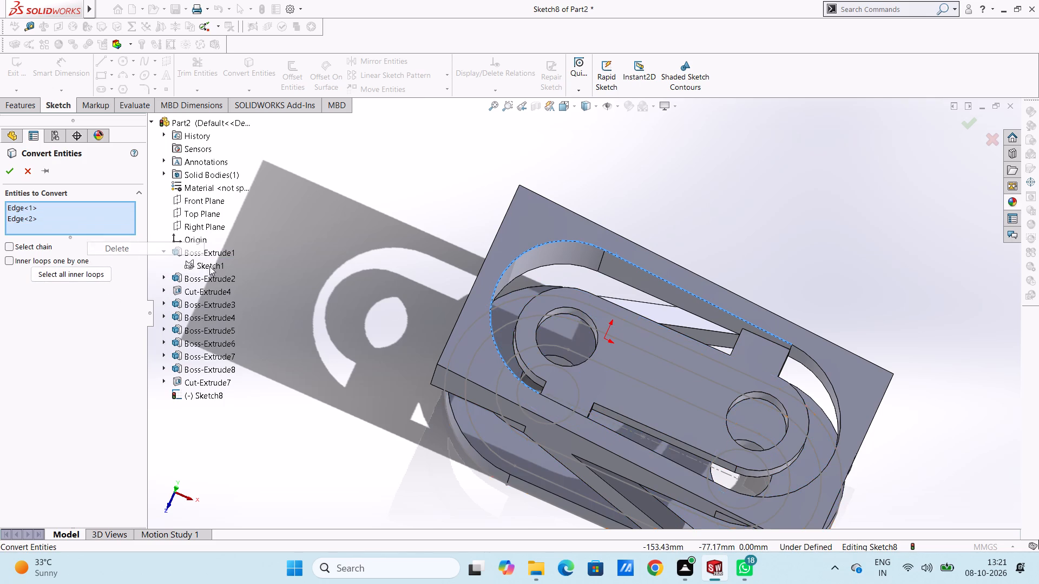
pyautogui.click(581, 415)
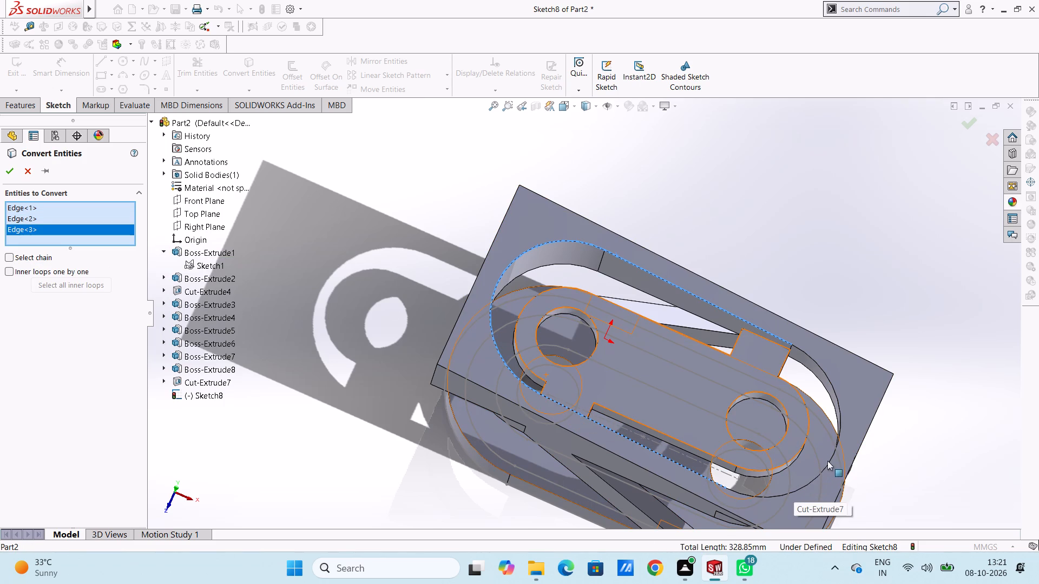
pyautogui.click(838, 394)
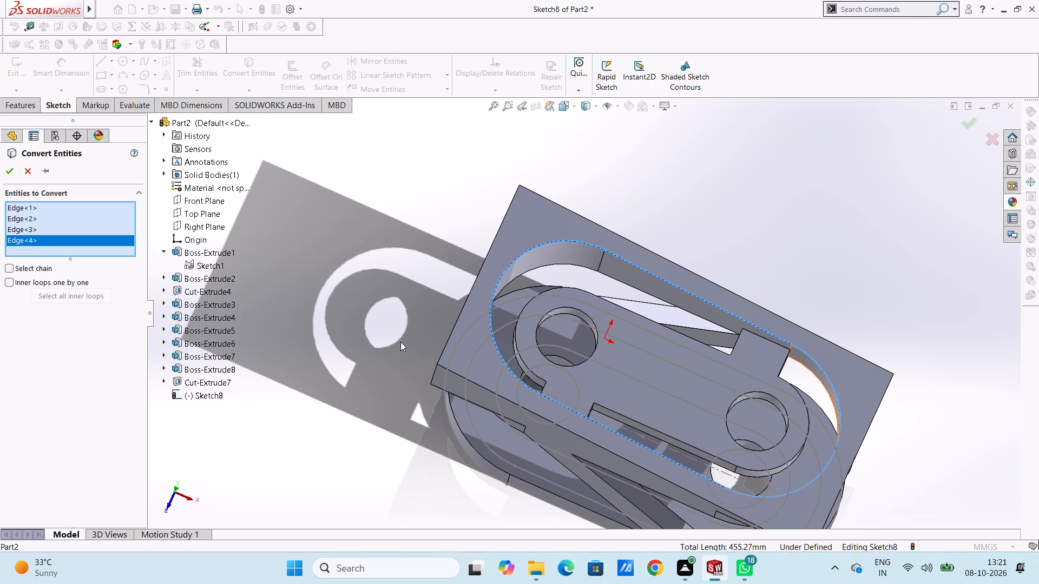
pyautogui.click(11, 170)
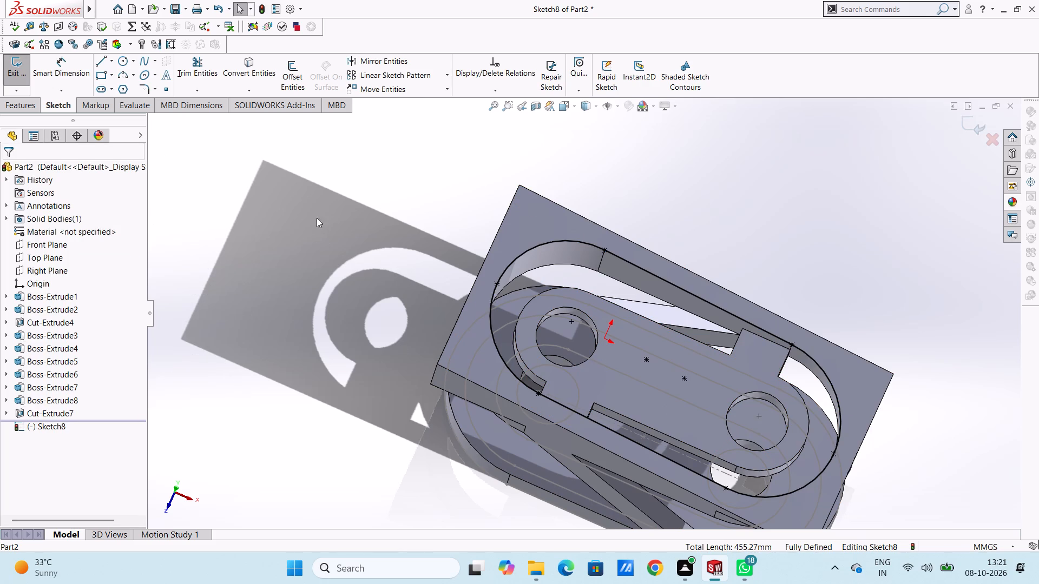
# Convert the outer boundary edges of the wedge's sloped face into sketch entities, including the remaining part of its short end edge.
pyautogui.click(259, 63)
pyautogui.click(557, 202)
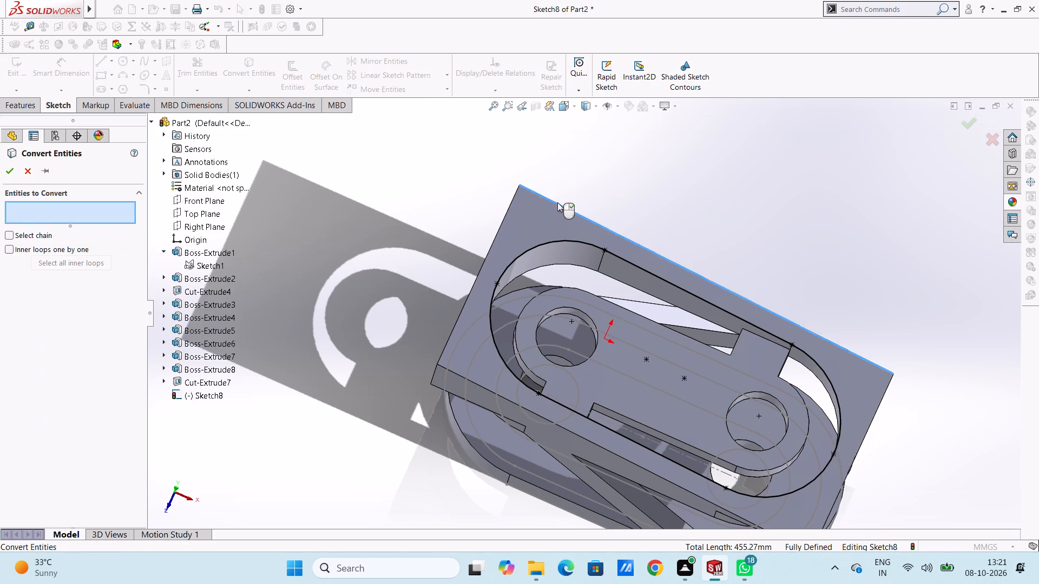
pyautogui.moveTo(498, 228); pyautogui.dragTo(496, 243)
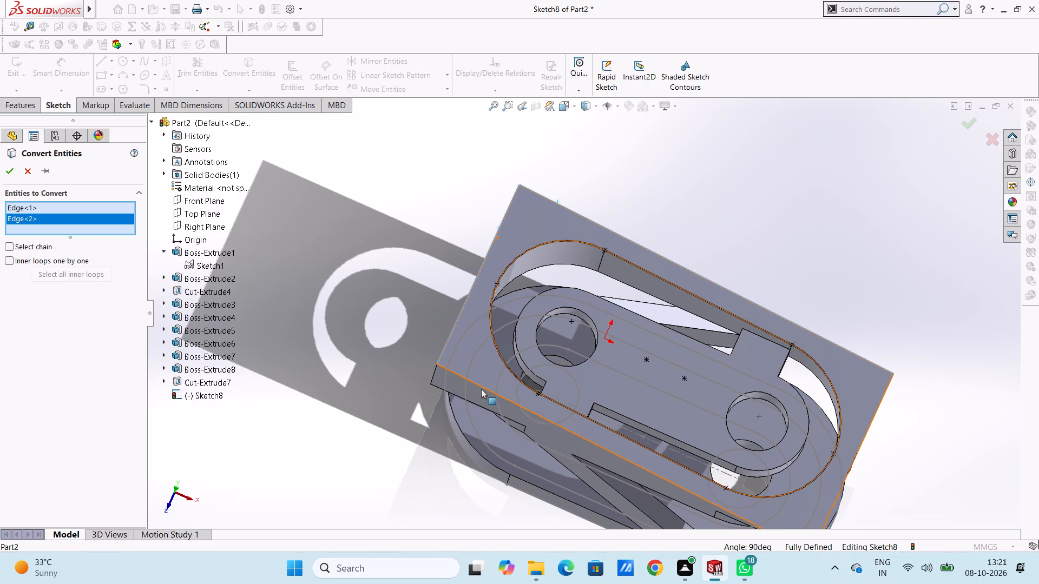
pyautogui.click(482, 386)
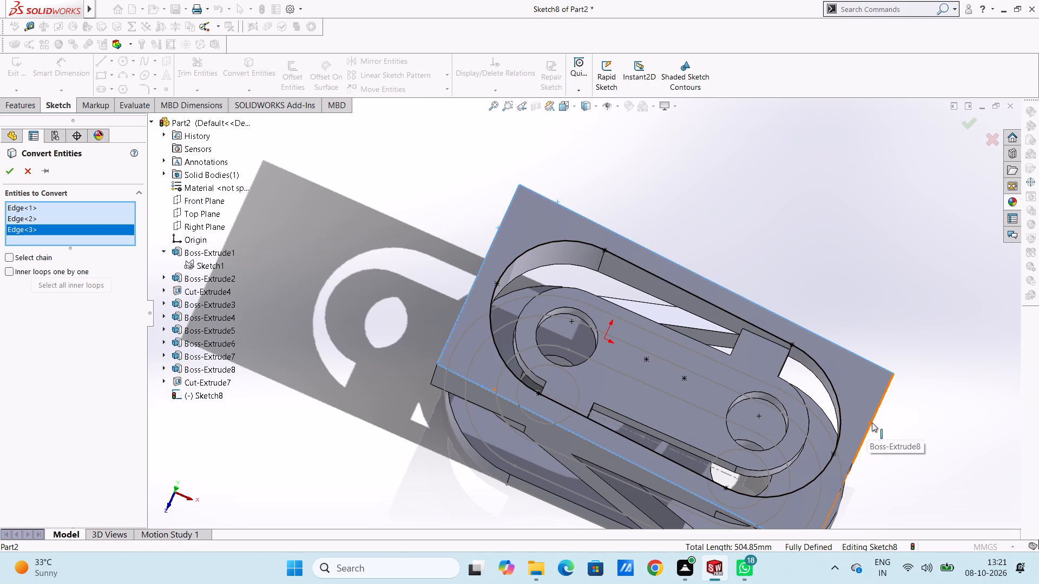
pyautogui.click(873, 422)
pyautogui.scroll(2, 838, 470)
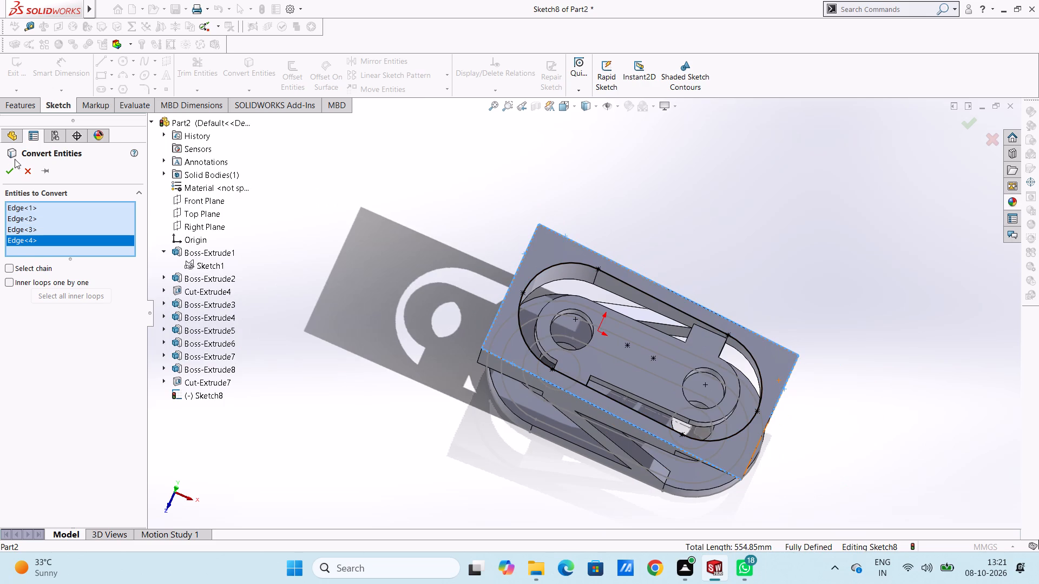
pyautogui.click(3, 169)
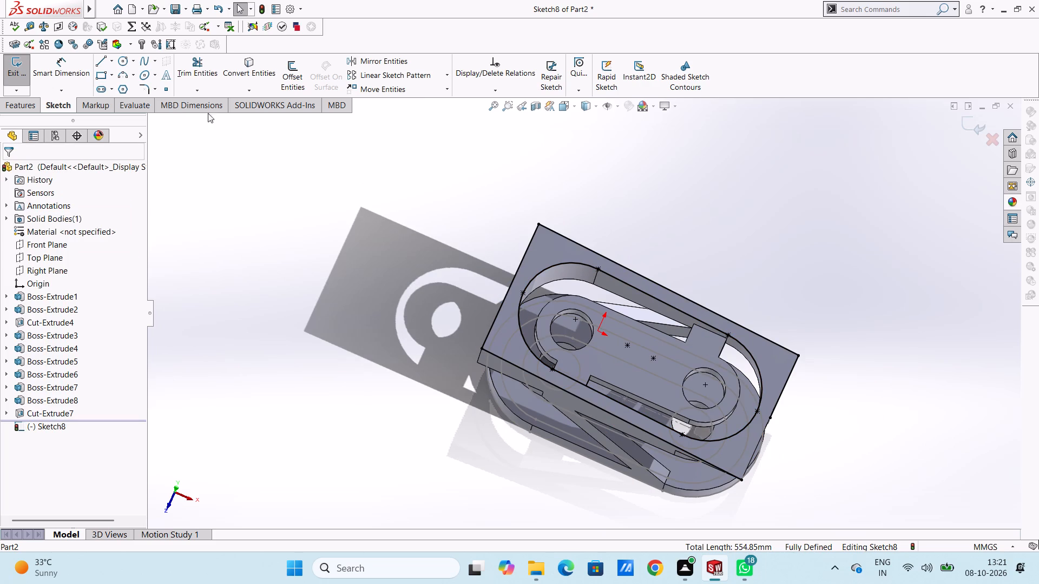
pyautogui.scroll(-2, 824, 441)
pyautogui.click(242, 76)
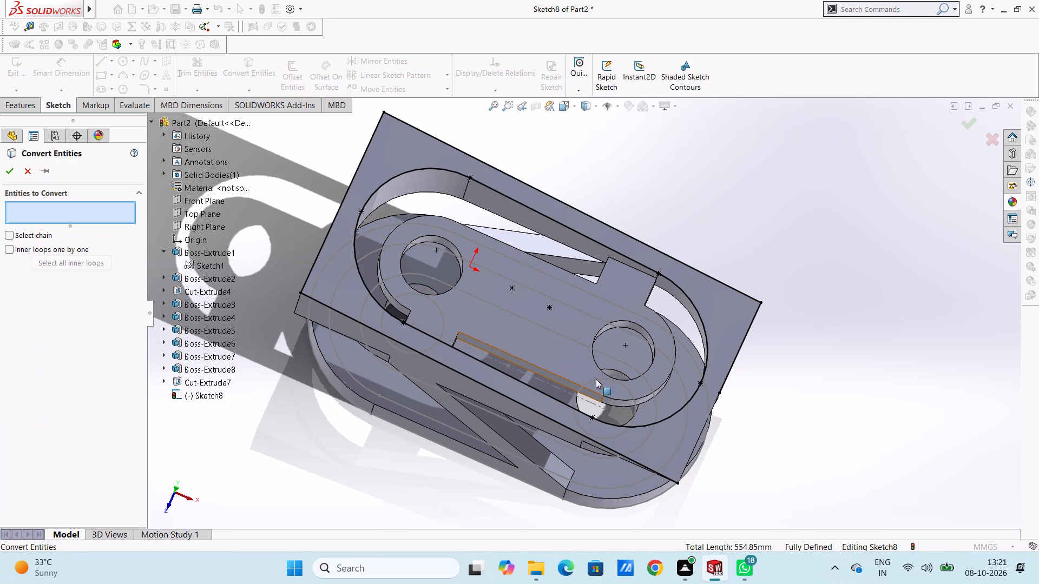
pyautogui.click(696, 440)
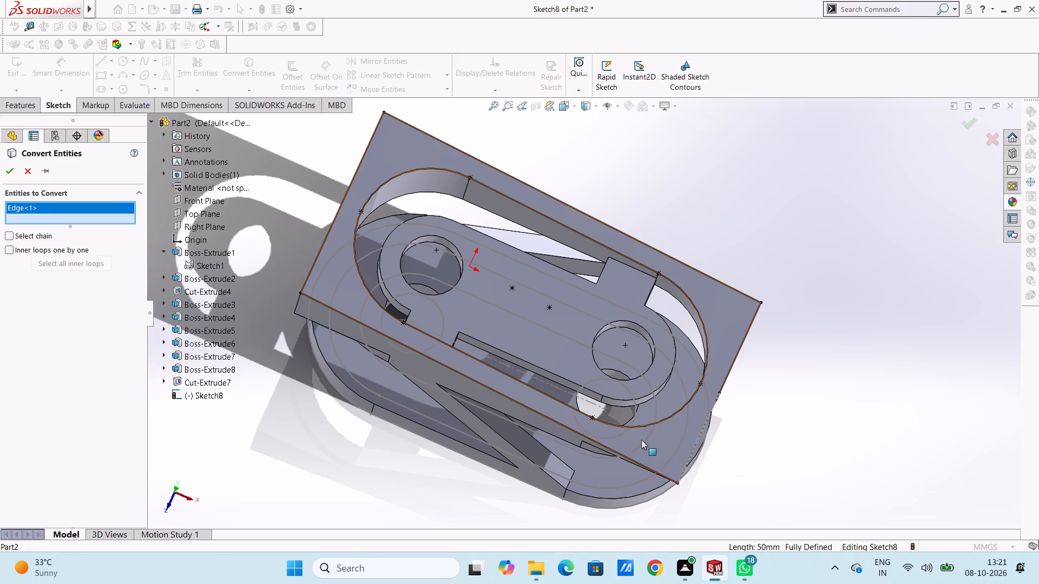
pyautogui.click(4, 176)
pyautogui.scroll(1, 389, 377)
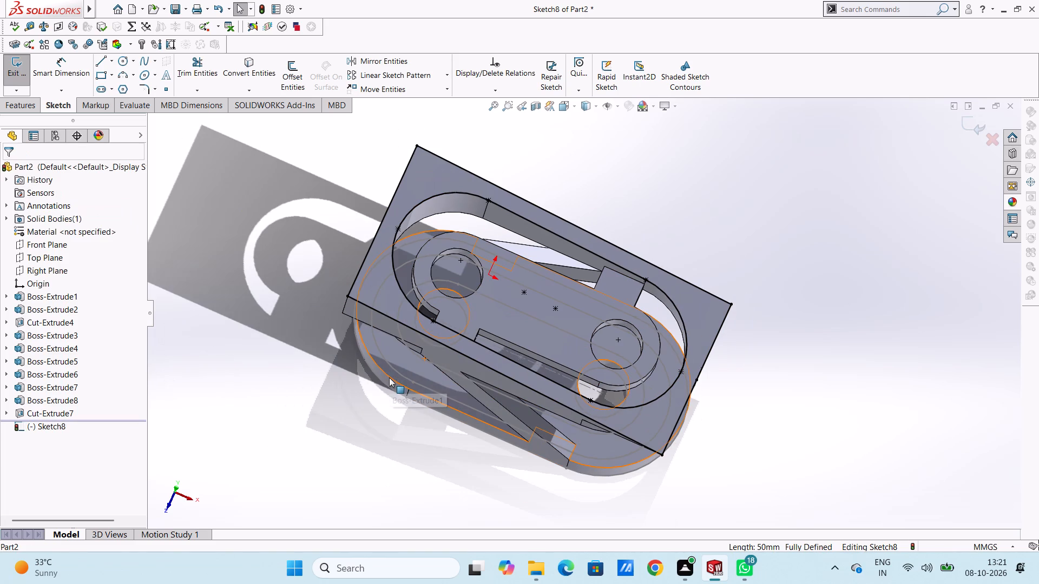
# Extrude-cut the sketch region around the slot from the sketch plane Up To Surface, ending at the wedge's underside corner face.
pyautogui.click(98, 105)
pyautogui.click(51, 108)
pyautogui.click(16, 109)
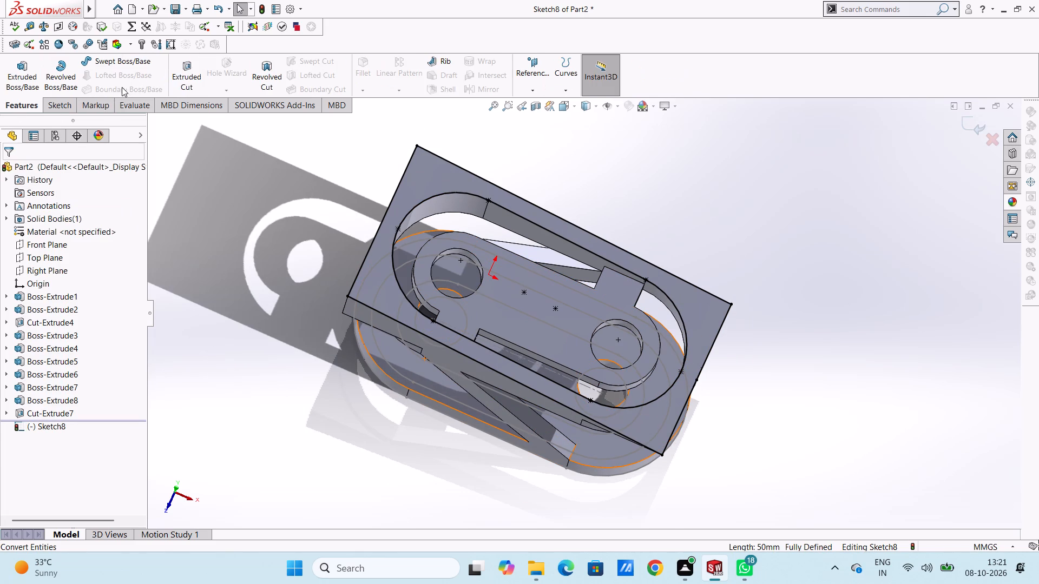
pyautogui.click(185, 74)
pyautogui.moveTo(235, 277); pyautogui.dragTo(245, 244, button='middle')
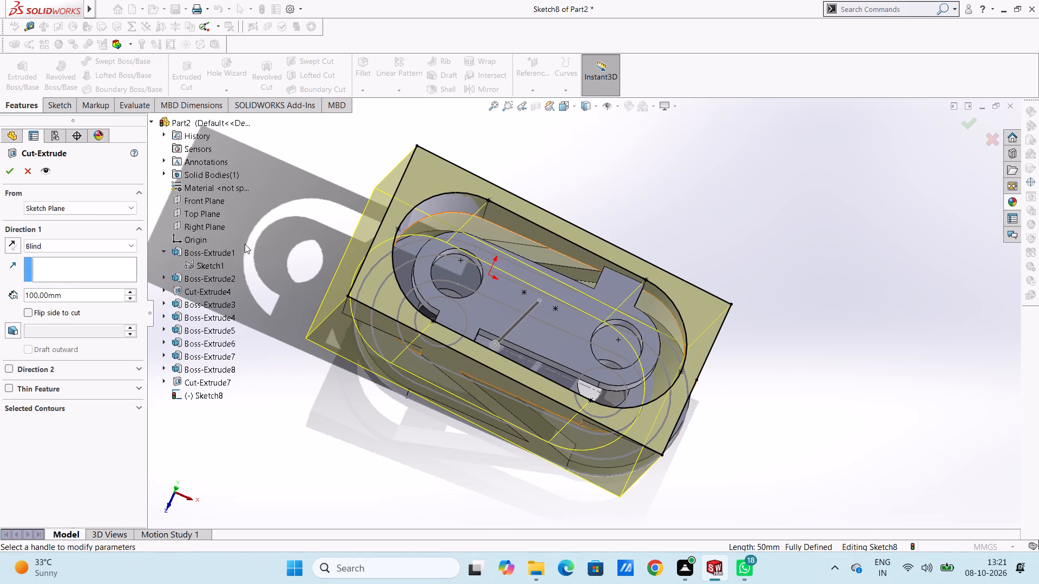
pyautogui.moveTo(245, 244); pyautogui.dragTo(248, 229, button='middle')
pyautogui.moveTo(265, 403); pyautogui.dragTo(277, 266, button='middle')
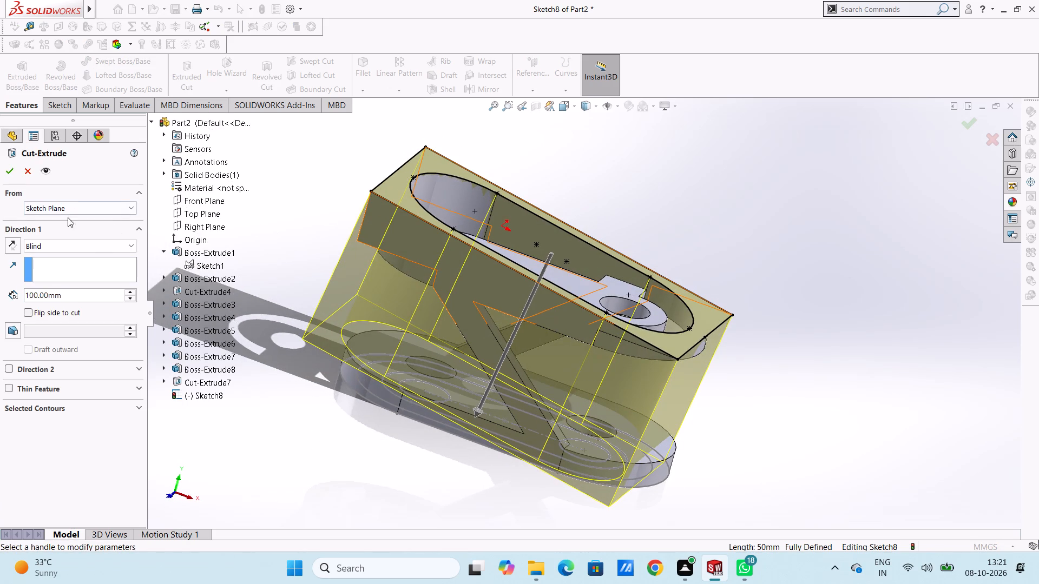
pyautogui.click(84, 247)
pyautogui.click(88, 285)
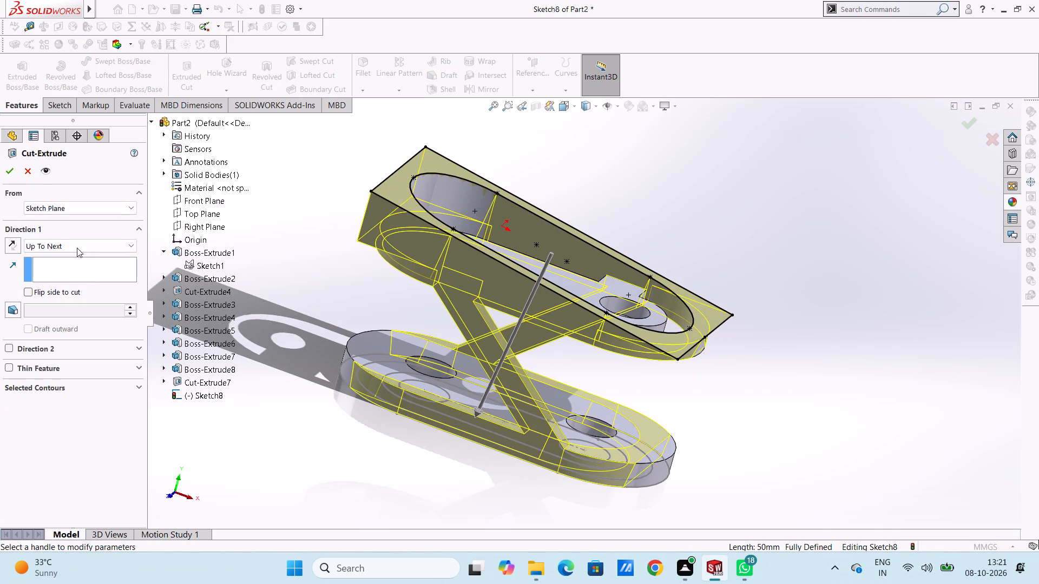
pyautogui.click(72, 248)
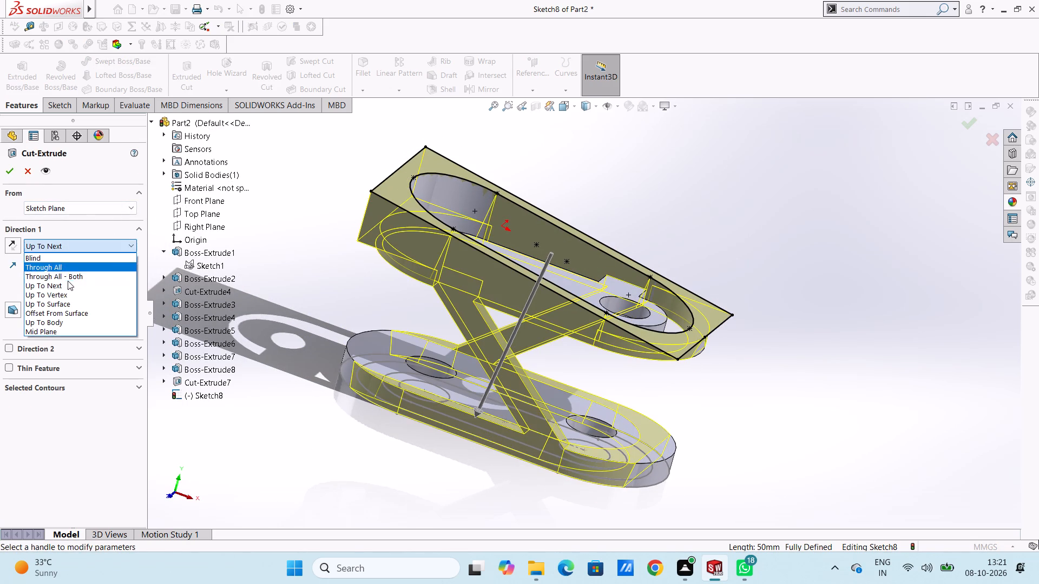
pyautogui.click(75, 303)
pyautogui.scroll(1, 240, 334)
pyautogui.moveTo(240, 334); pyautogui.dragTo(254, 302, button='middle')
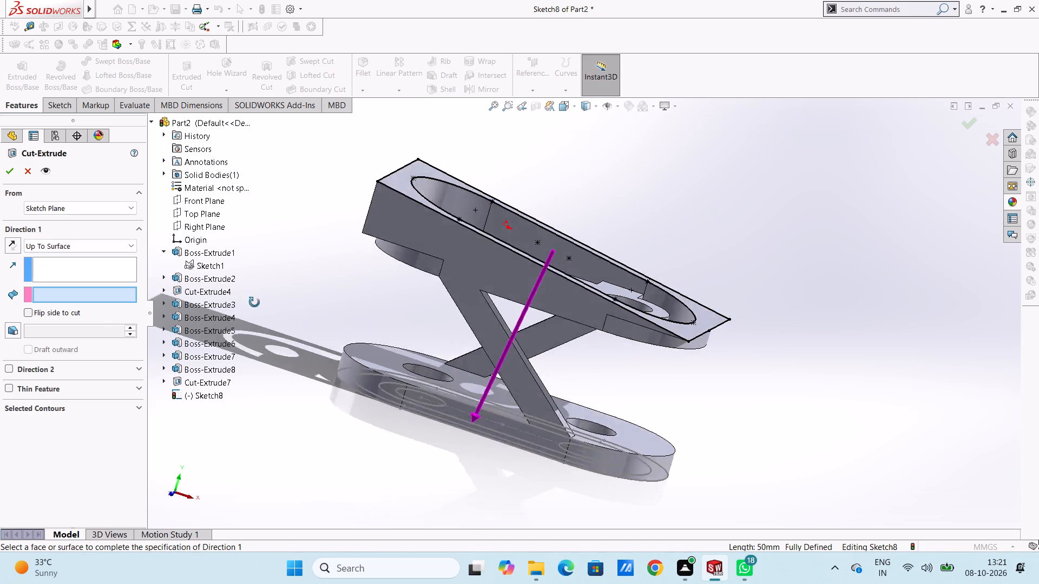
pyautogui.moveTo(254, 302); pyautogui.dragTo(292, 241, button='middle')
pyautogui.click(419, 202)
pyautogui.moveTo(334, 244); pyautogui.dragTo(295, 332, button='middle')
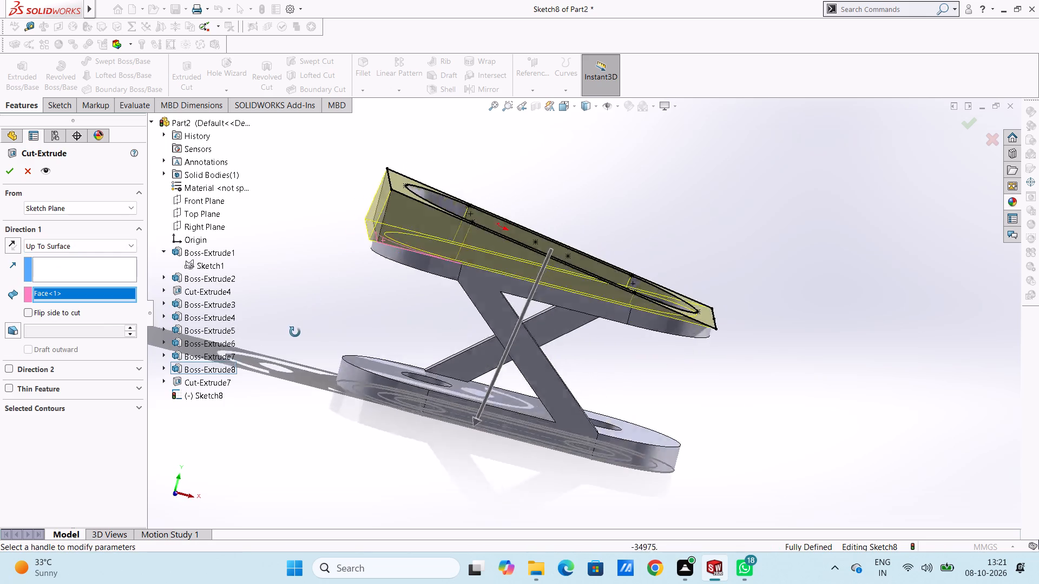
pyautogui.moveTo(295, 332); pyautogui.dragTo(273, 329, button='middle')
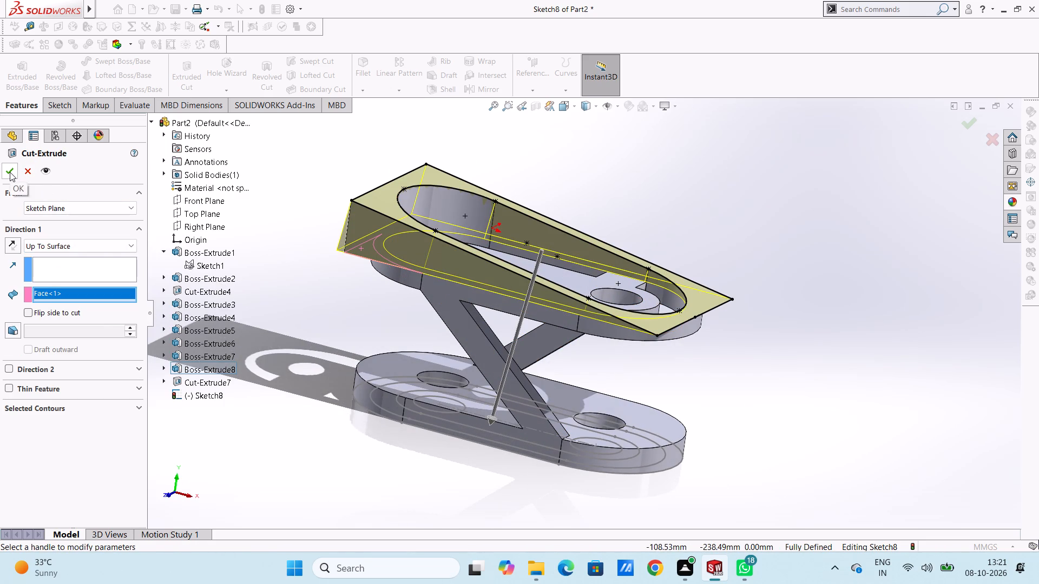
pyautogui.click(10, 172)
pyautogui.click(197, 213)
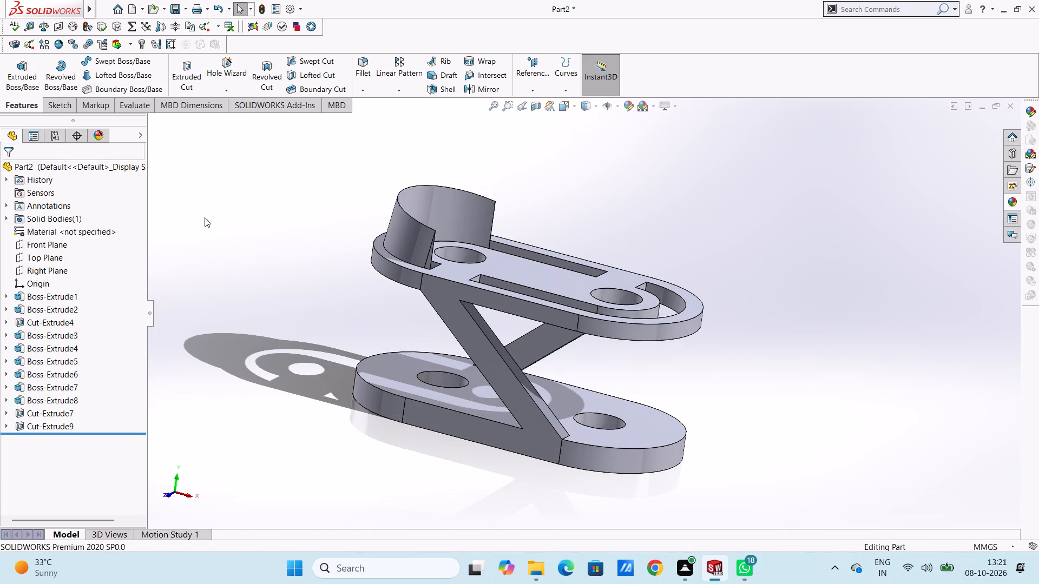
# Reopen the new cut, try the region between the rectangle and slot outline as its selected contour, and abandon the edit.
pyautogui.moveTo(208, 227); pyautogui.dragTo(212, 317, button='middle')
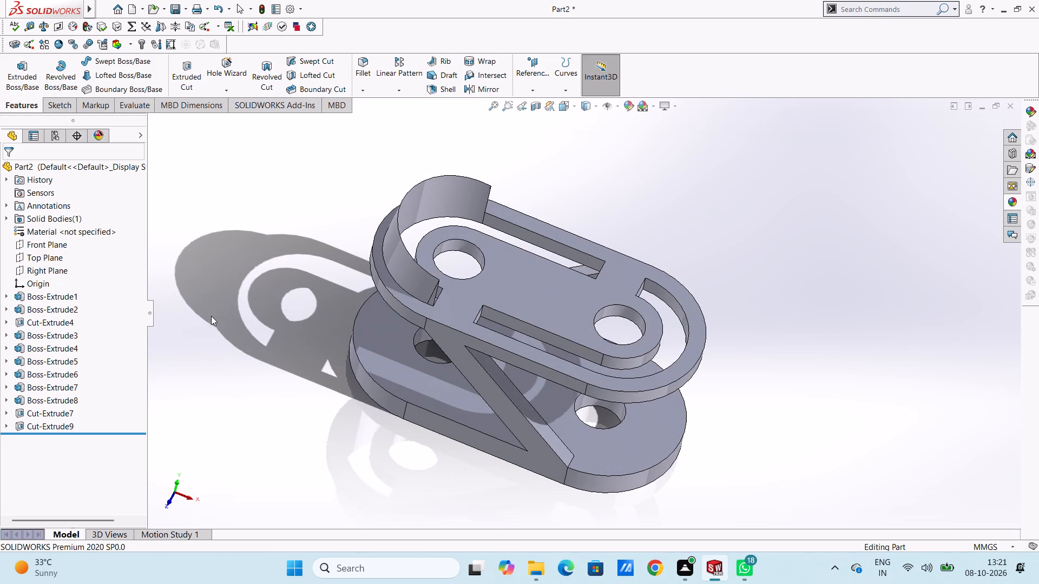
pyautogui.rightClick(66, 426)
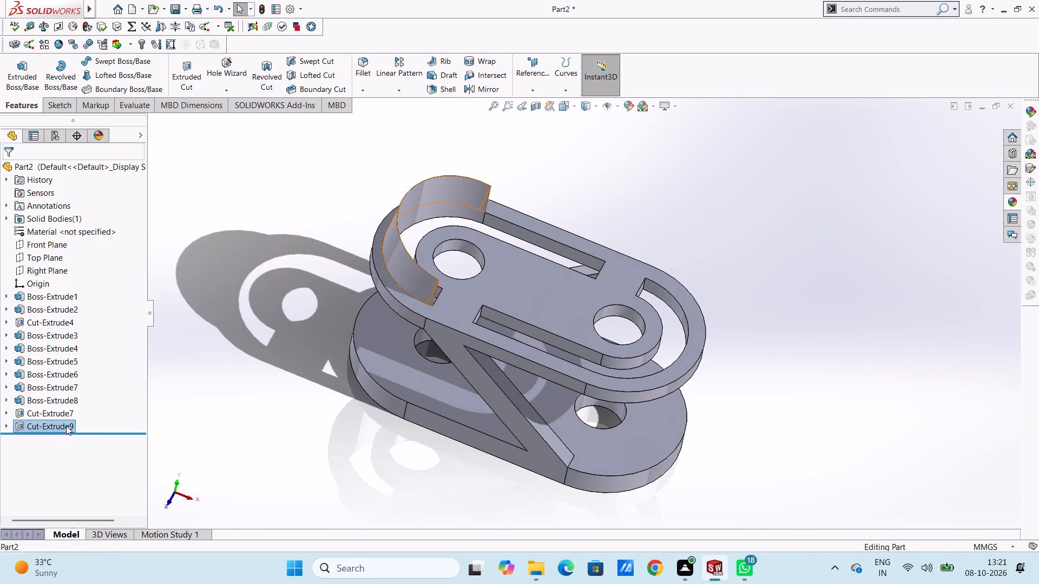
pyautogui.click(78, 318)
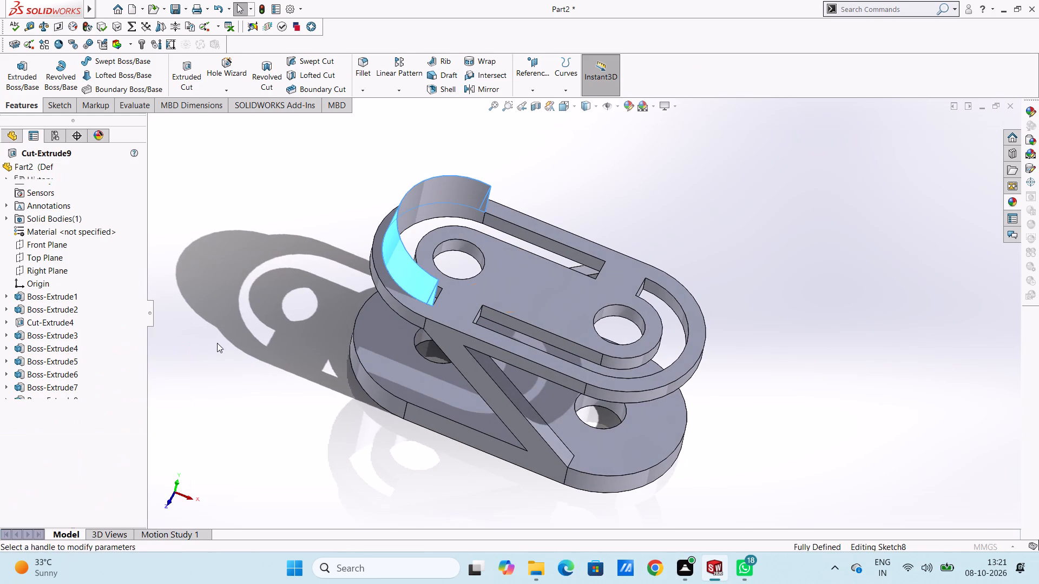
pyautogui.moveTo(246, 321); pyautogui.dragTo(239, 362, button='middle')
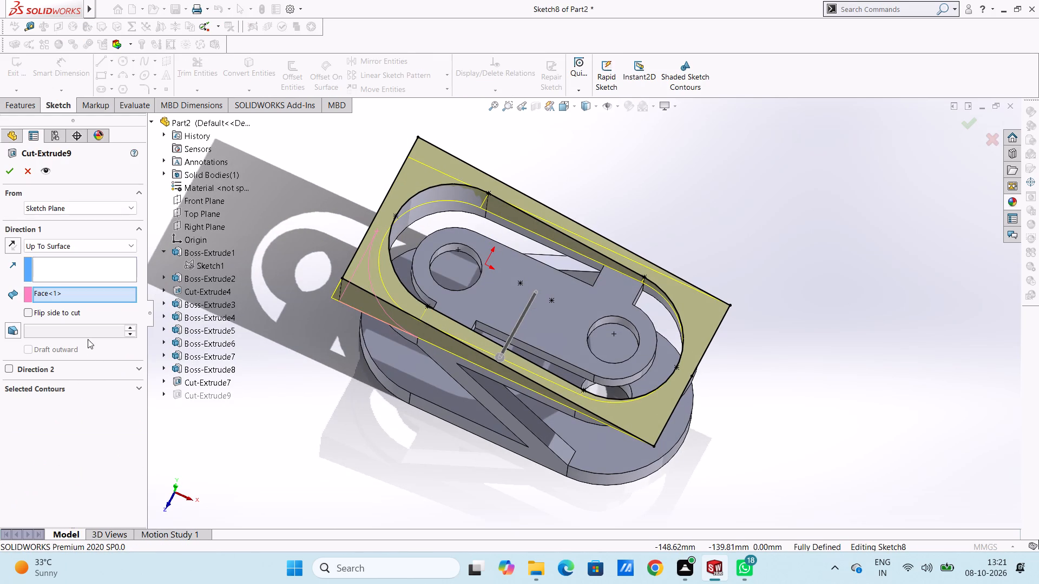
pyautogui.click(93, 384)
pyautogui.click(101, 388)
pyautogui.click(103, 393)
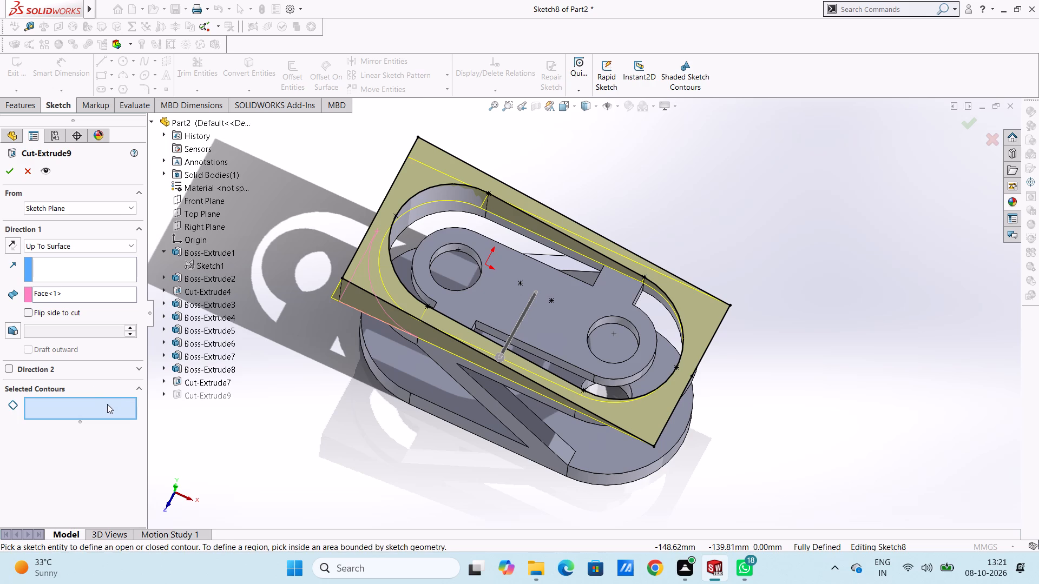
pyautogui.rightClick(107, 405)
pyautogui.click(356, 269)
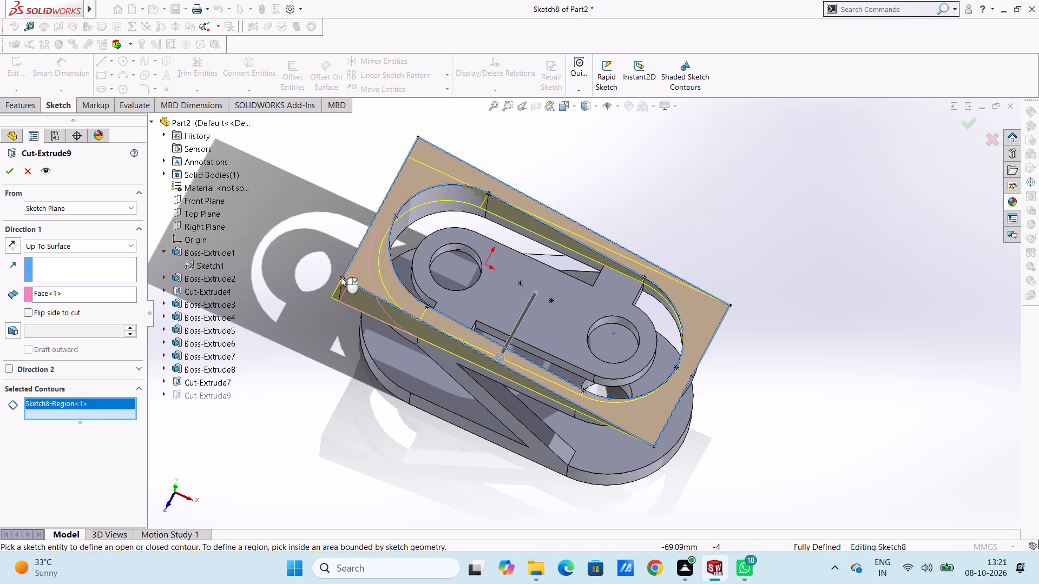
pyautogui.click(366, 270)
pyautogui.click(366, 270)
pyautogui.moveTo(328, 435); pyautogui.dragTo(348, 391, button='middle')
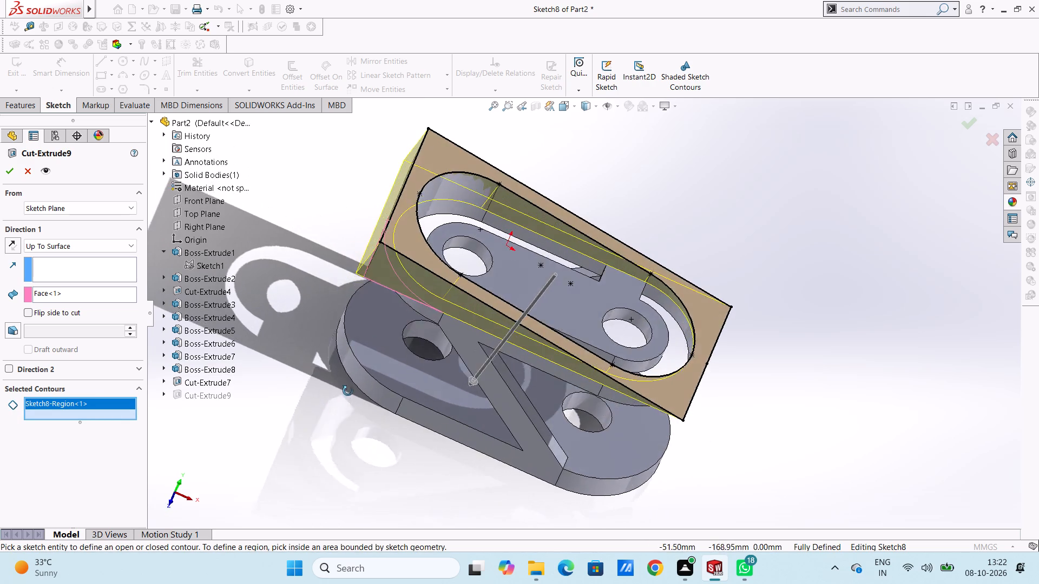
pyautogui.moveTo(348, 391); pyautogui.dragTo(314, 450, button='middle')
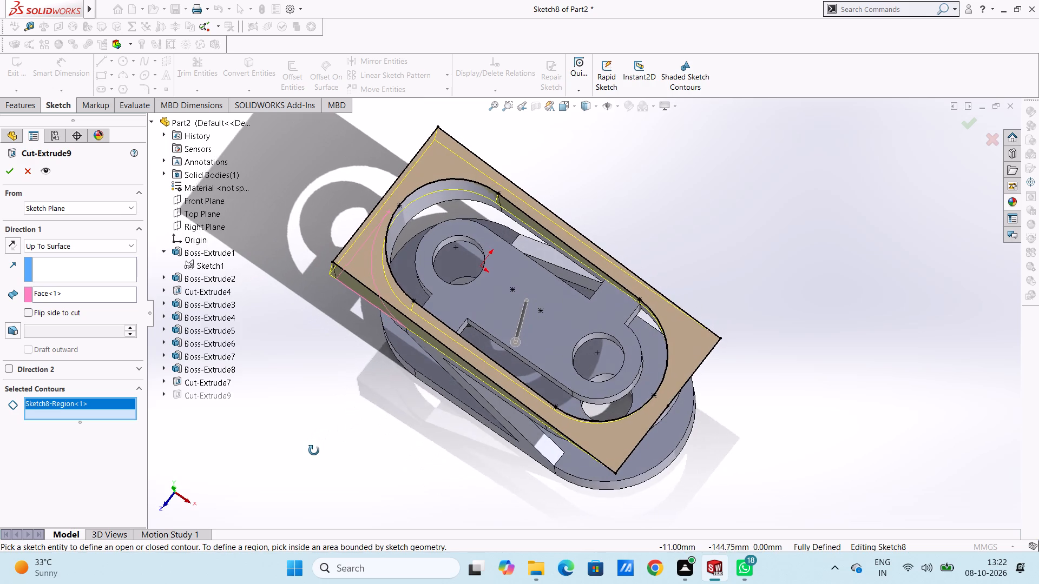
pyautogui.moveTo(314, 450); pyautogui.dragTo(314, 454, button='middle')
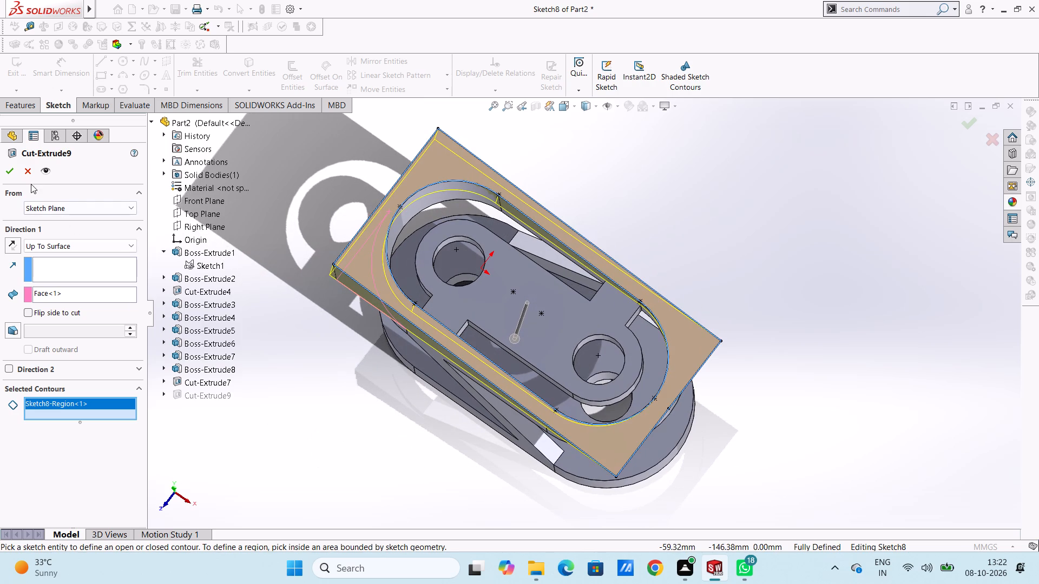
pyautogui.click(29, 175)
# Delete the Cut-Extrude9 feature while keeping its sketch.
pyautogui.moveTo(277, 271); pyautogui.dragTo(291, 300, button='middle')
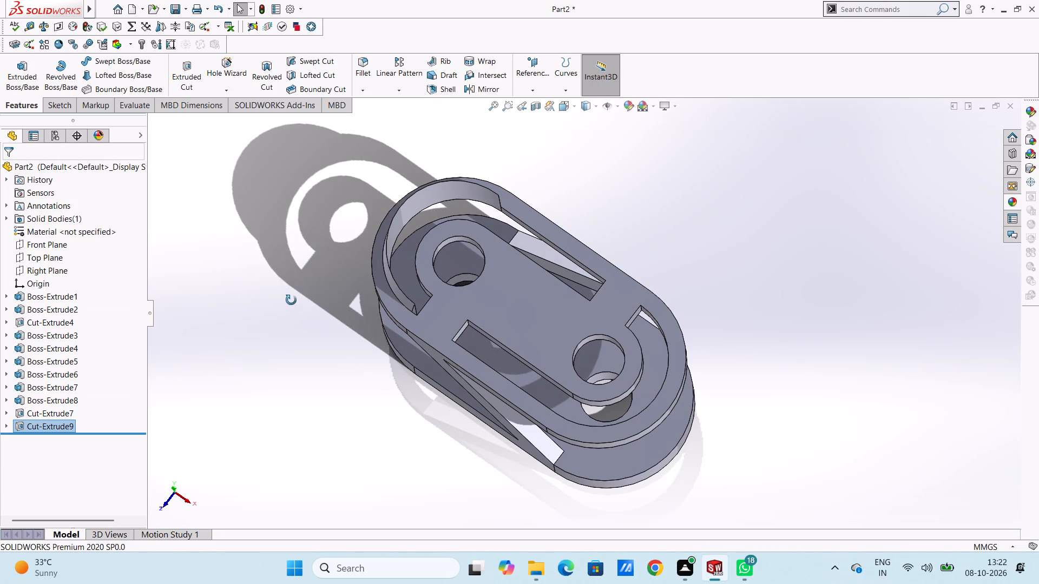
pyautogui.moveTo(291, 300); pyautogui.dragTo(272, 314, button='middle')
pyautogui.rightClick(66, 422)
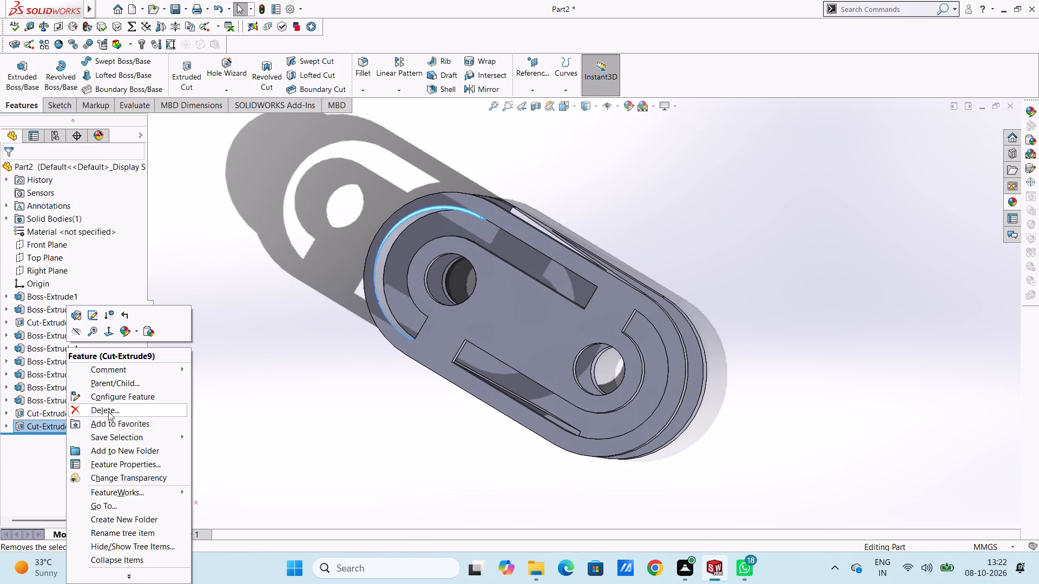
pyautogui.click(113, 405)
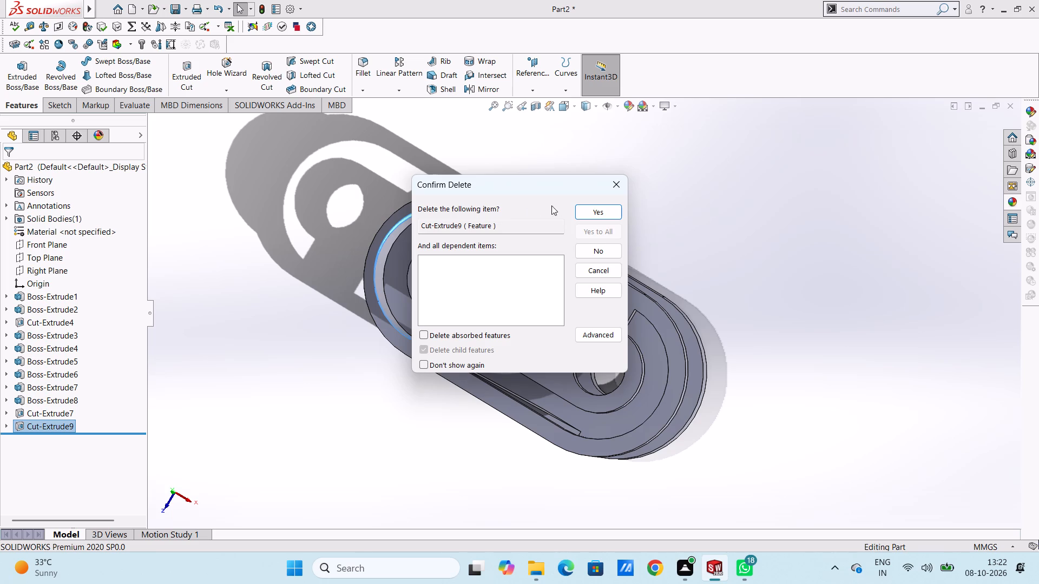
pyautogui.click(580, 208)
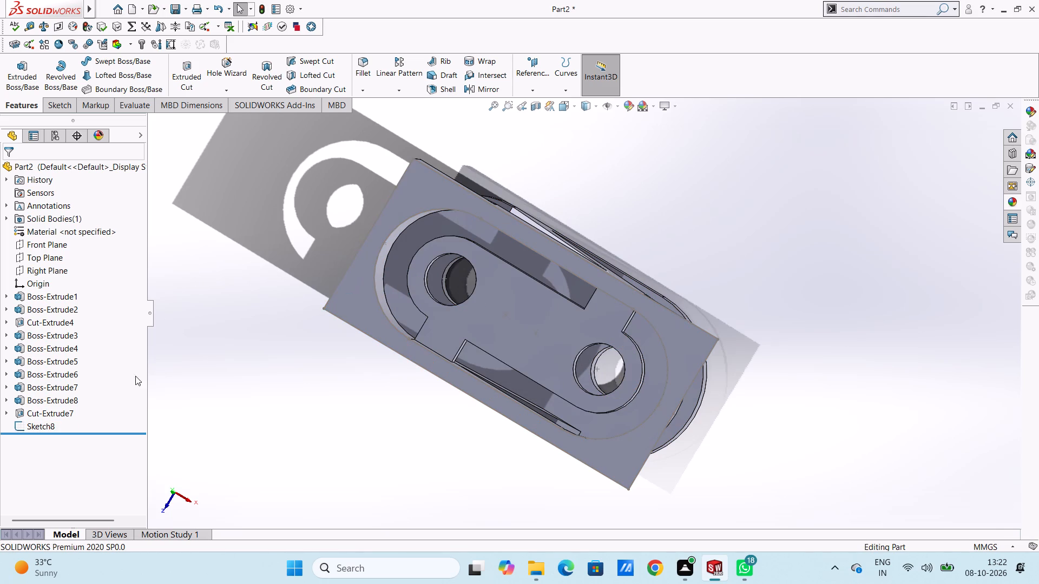
# Edit Sketch8 and offset the sloped face's outer rectangular boundary outward by 10 mm with a dimension added.
pyautogui.rightClick(19, 422)
pyautogui.click(30, 318)
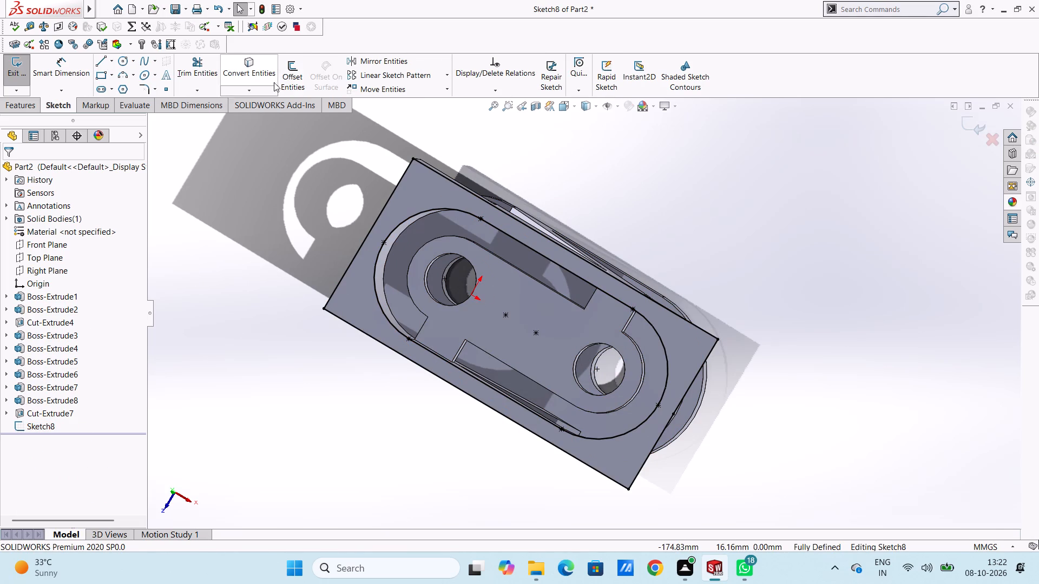
pyautogui.click(291, 80)
pyautogui.click(423, 205)
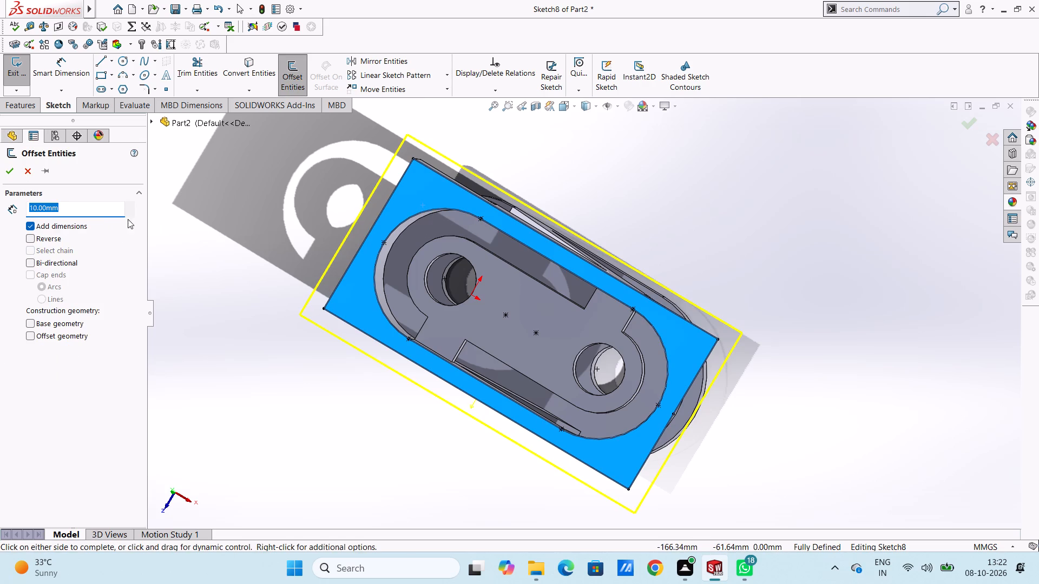
pyautogui.rightClick(200, 303)
pyautogui.click(161, 259)
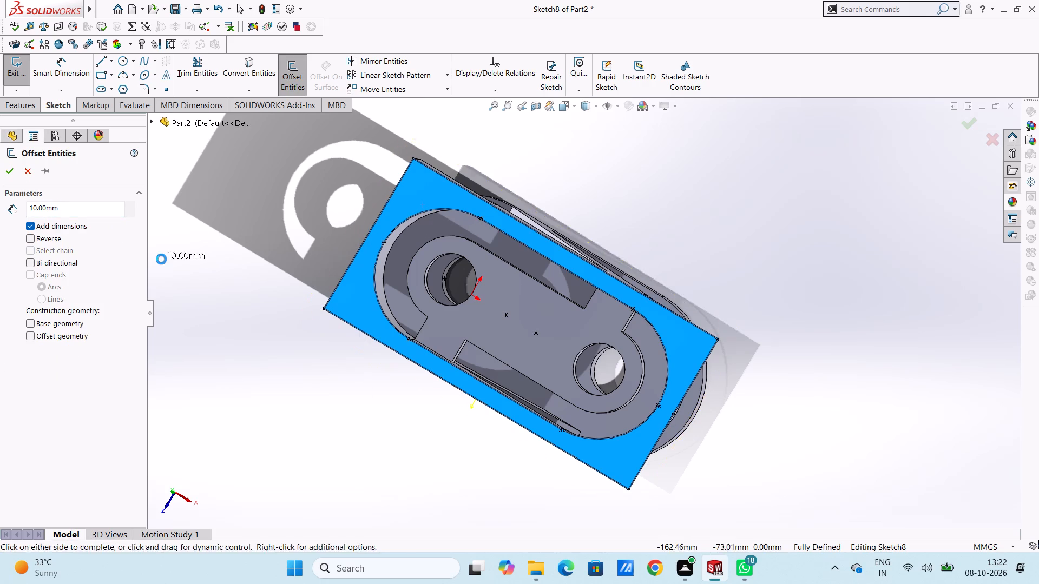
# Offset the full slot outline outward by 10 mm with a dimension added in Sketch8.
pyautogui.click(297, 79)
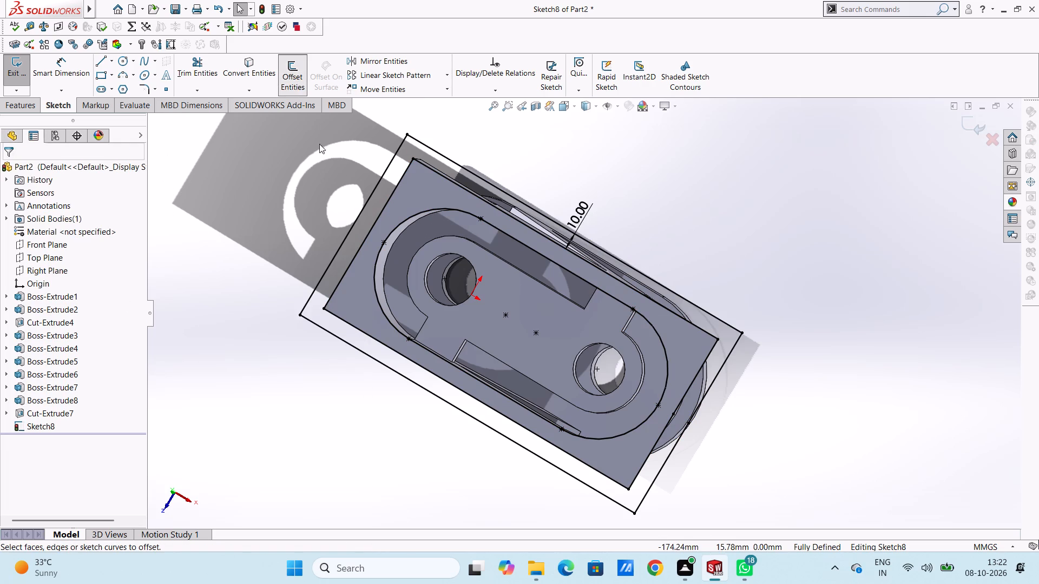
pyautogui.click(424, 215)
pyautogui.click(495, 227)
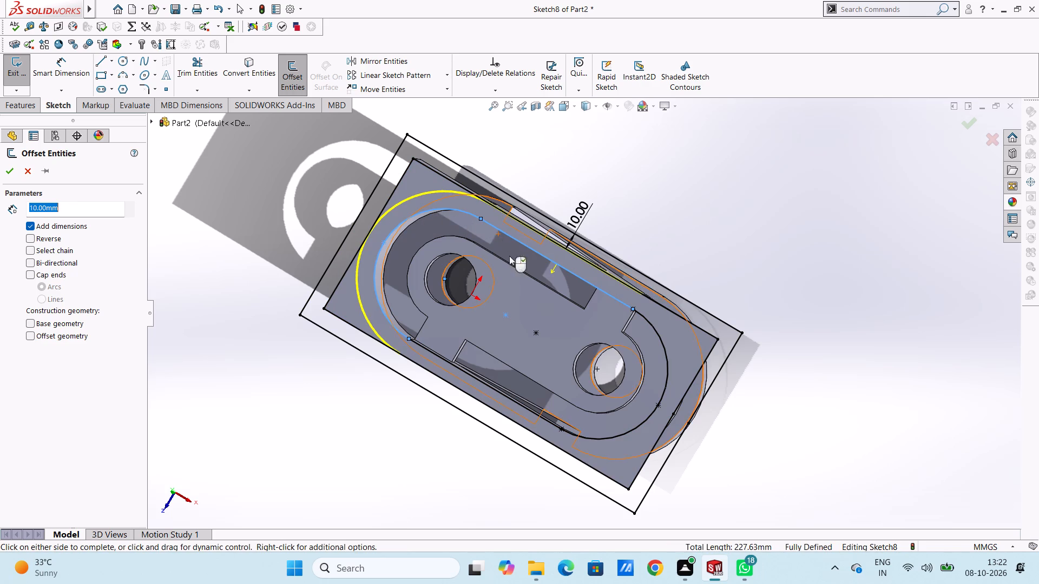
pyautogui.click(646, 322)
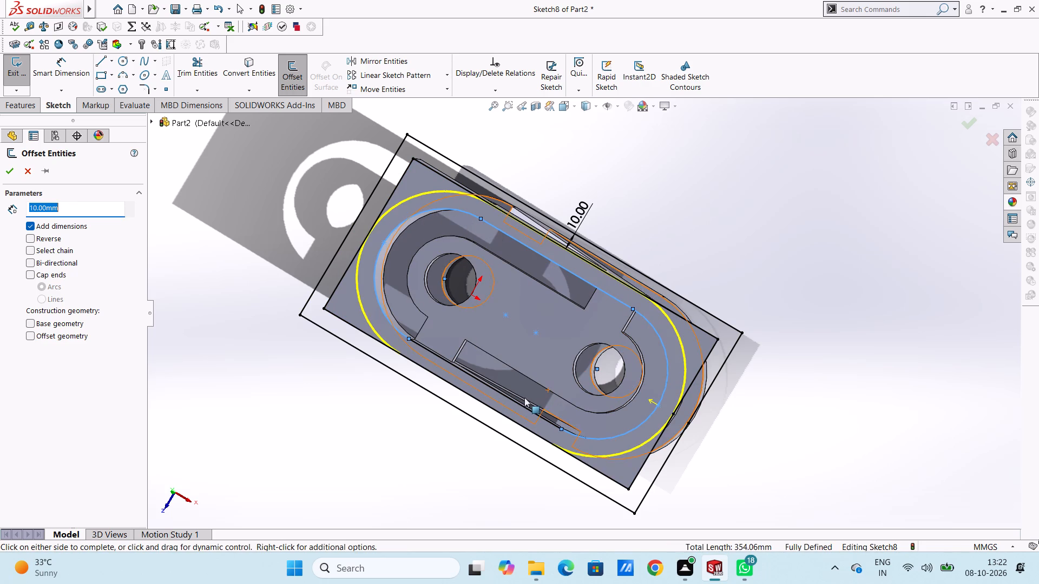
pyautogui.click(512, 402)
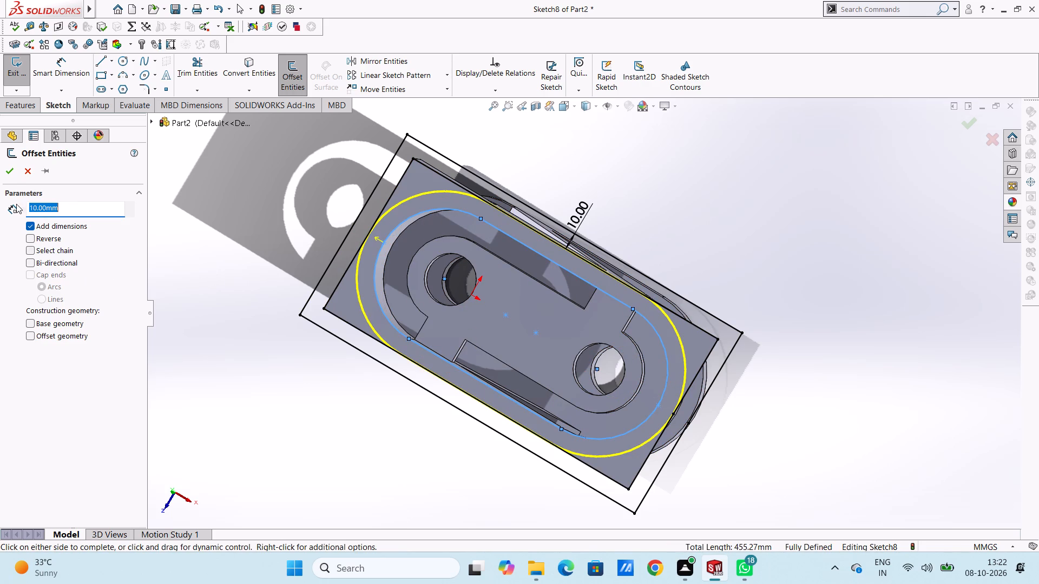
pyautogui.click(10, 174)
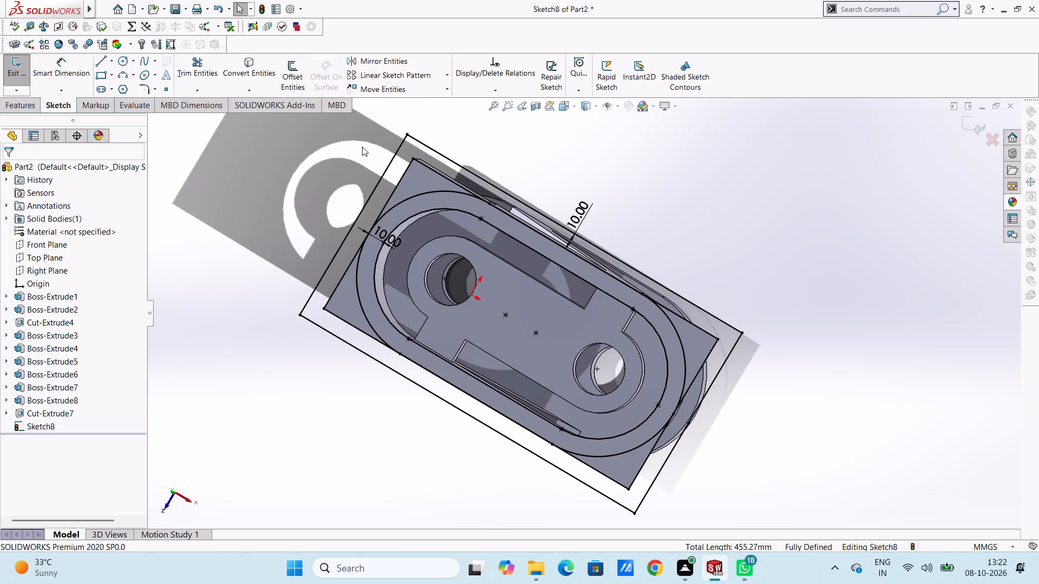
# Trim away the sides of the outer rectangle that was offset around the sloped face.
pyautogui.click(191, 71)
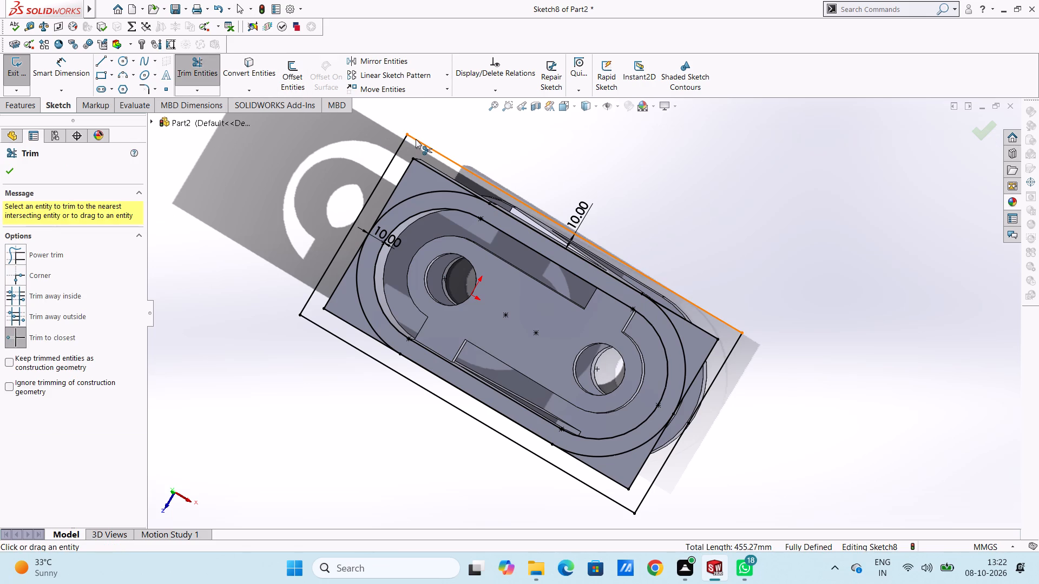
pyautogui.click(416, 139)
pyautogui.click(394, 154)
pyautogui.click(354, 348)
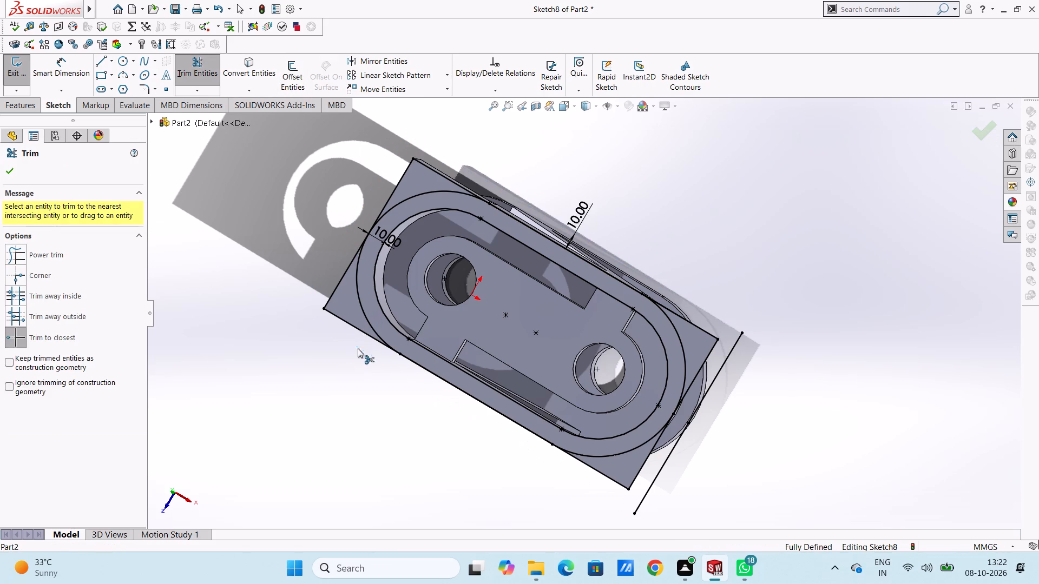
pyautogui.click(721, 363)
pyautogui.click(674, 447)
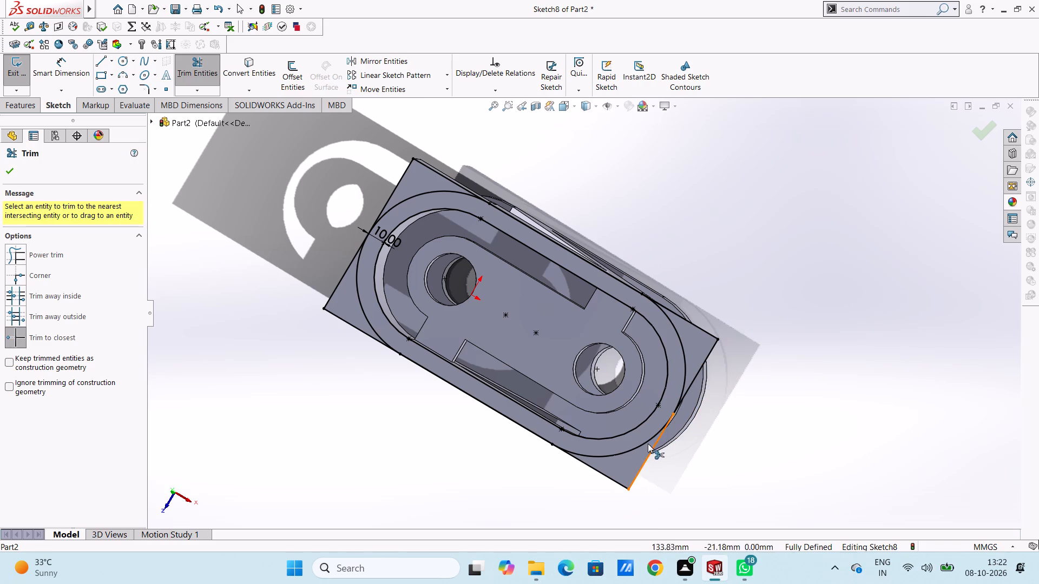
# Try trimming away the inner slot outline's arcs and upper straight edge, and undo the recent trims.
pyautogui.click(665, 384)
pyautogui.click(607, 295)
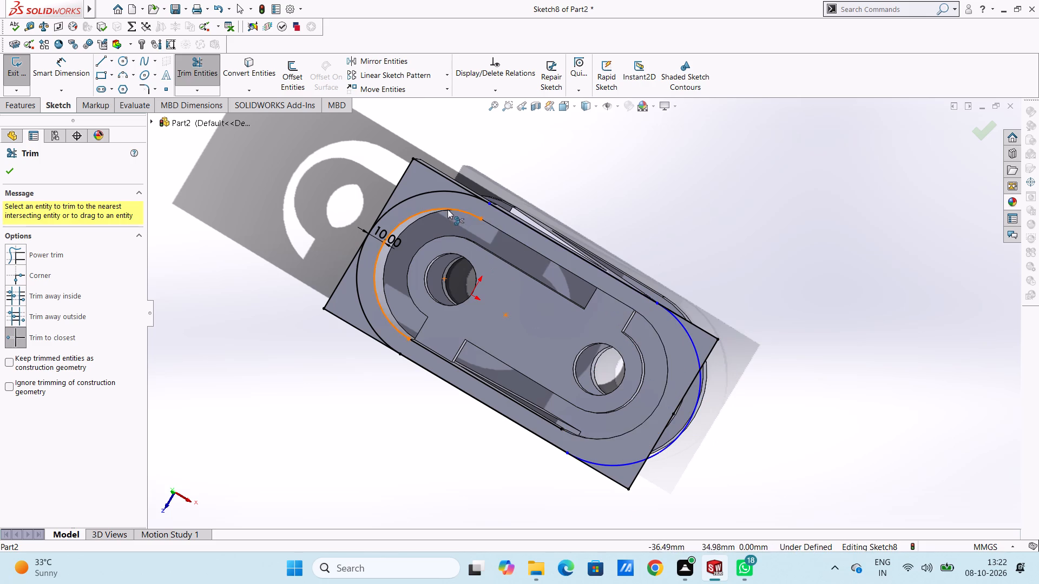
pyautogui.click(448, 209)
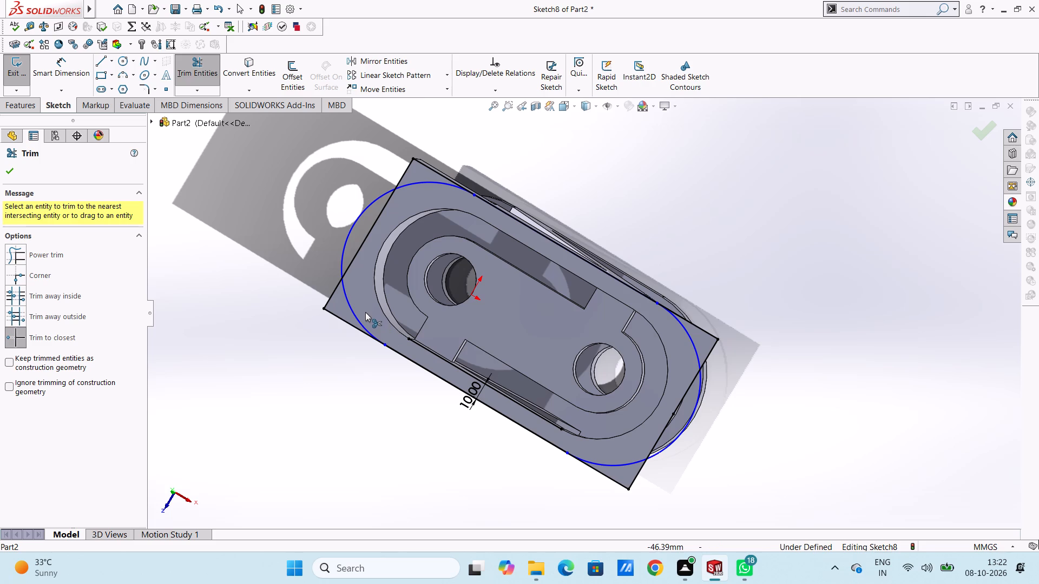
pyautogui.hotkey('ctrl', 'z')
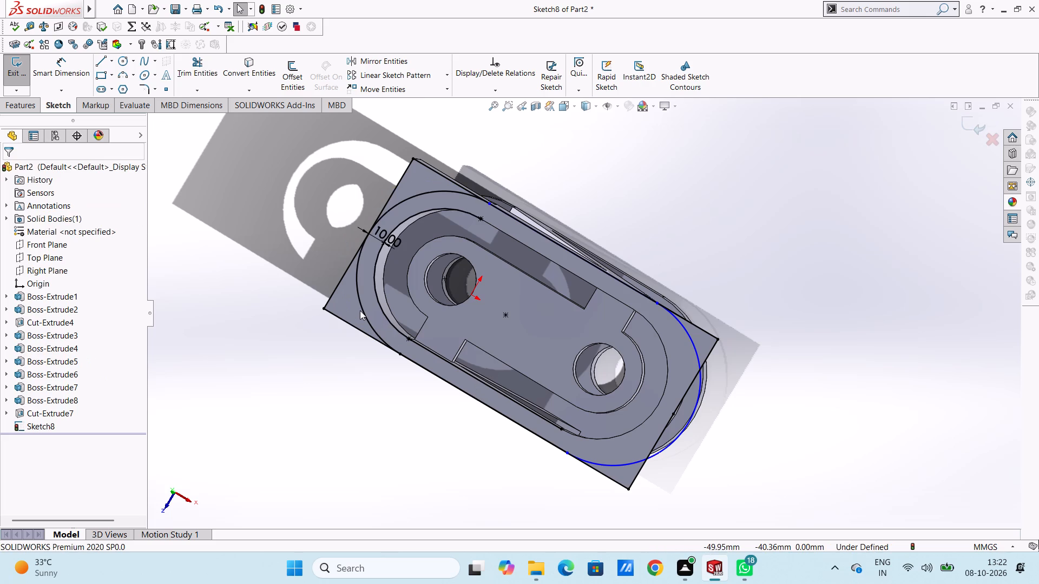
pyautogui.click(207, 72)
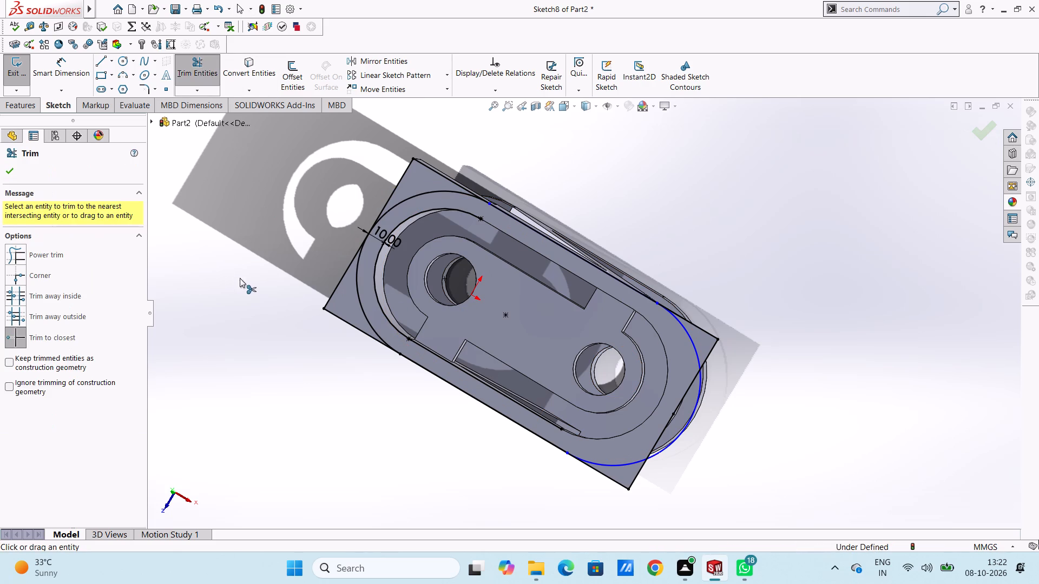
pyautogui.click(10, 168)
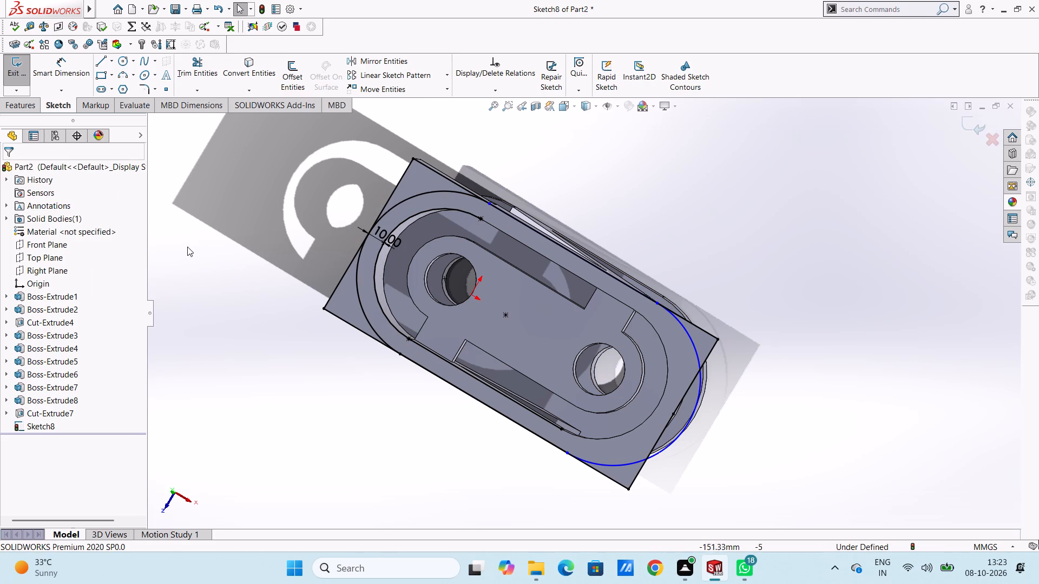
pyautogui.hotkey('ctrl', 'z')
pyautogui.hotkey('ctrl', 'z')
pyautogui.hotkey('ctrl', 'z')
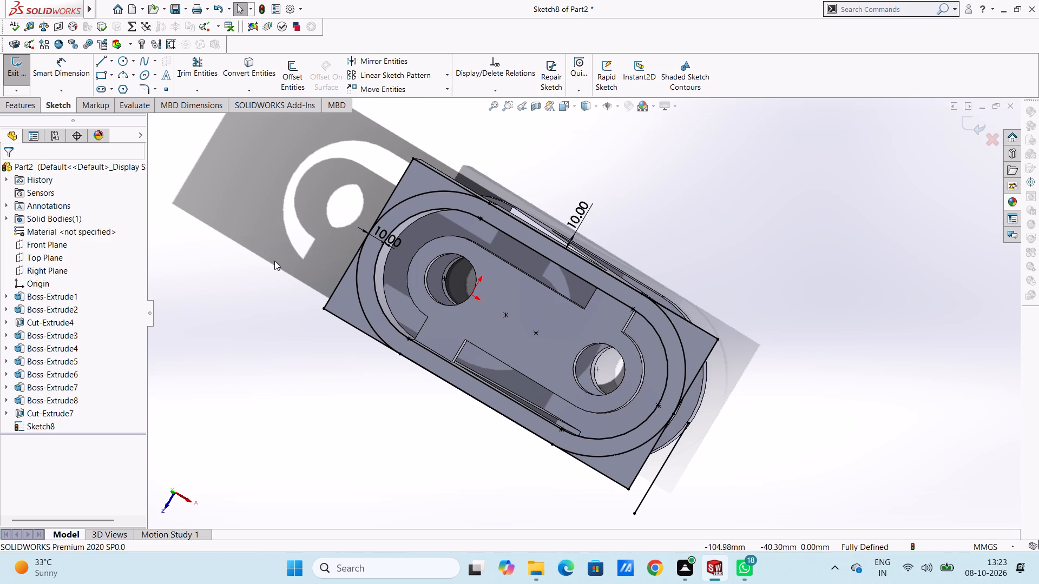
# Trim the leftover segment of the offset rectangle beyond the sloped face's lower end.
pyautogui.click(199, 73)
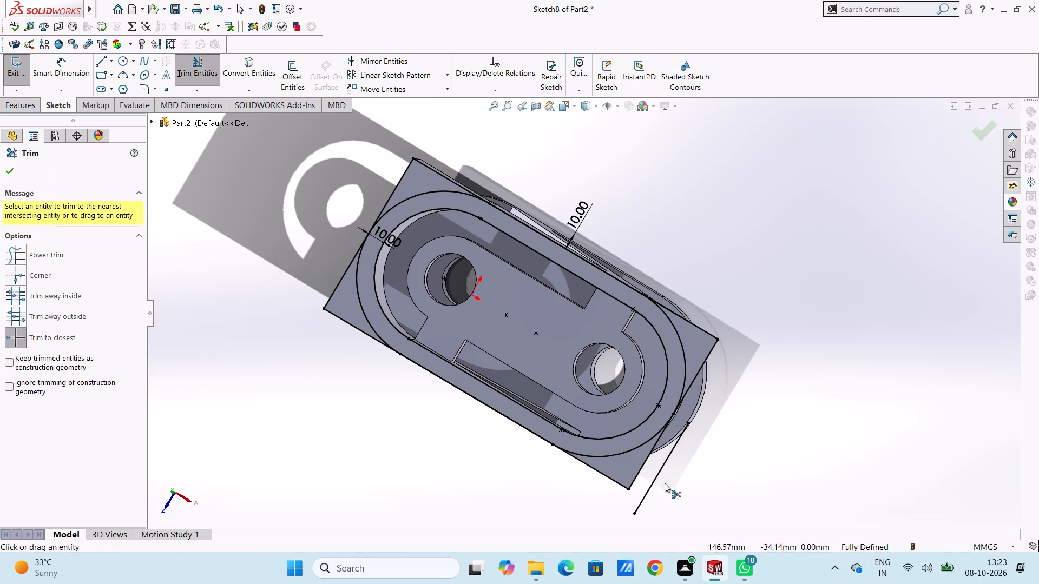
pyautogui.click(655, 475)
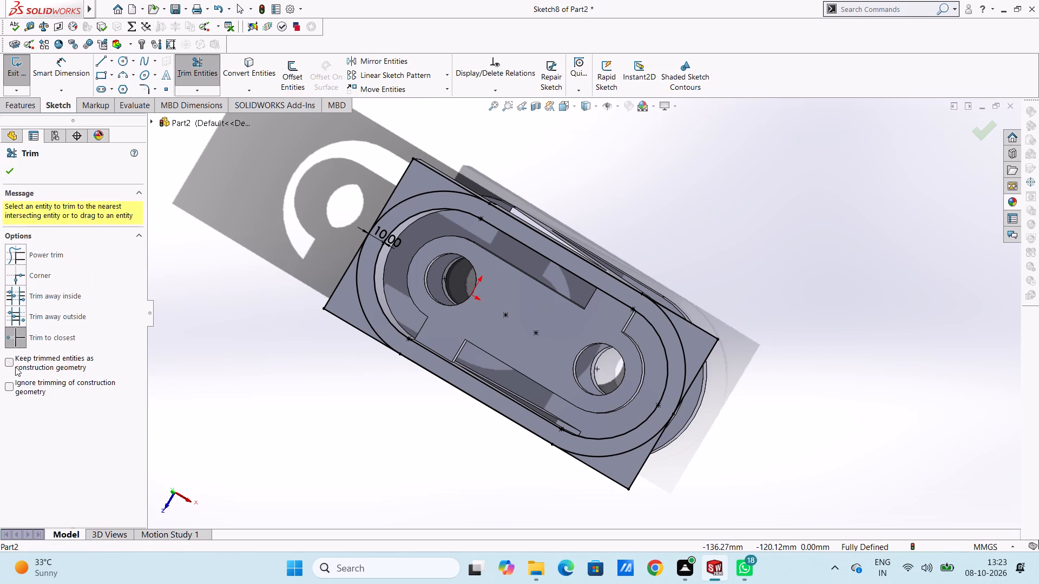
# Trim the inner slot outline's arcs and straight edges, keeping the trimmed entities as construction geometry.
pyautogui.click(15, 367)
pyautogui.click(391, 321)
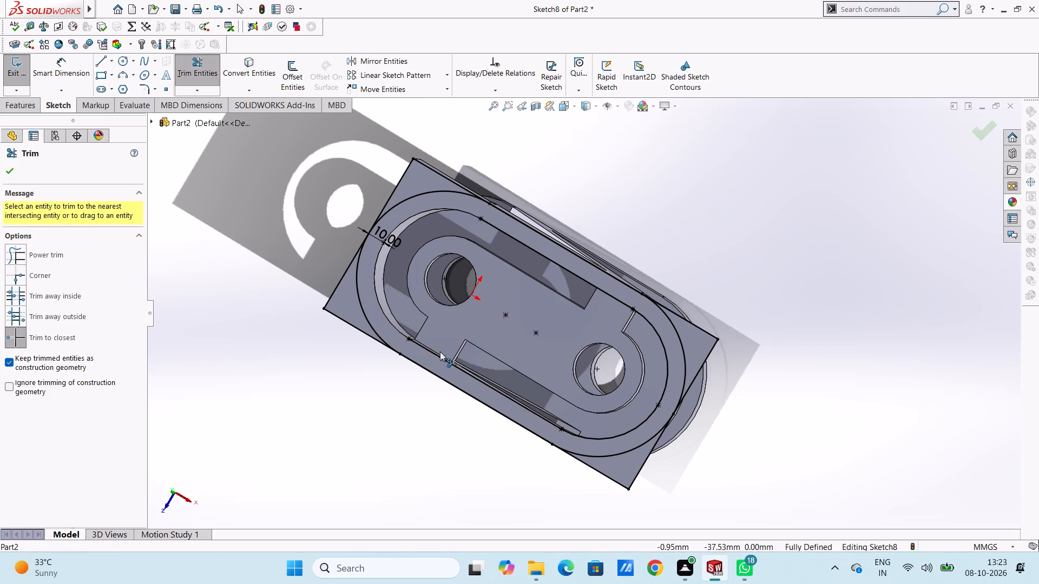
pyautogui.click(445, 357)
pyautogui.click(656, 334)
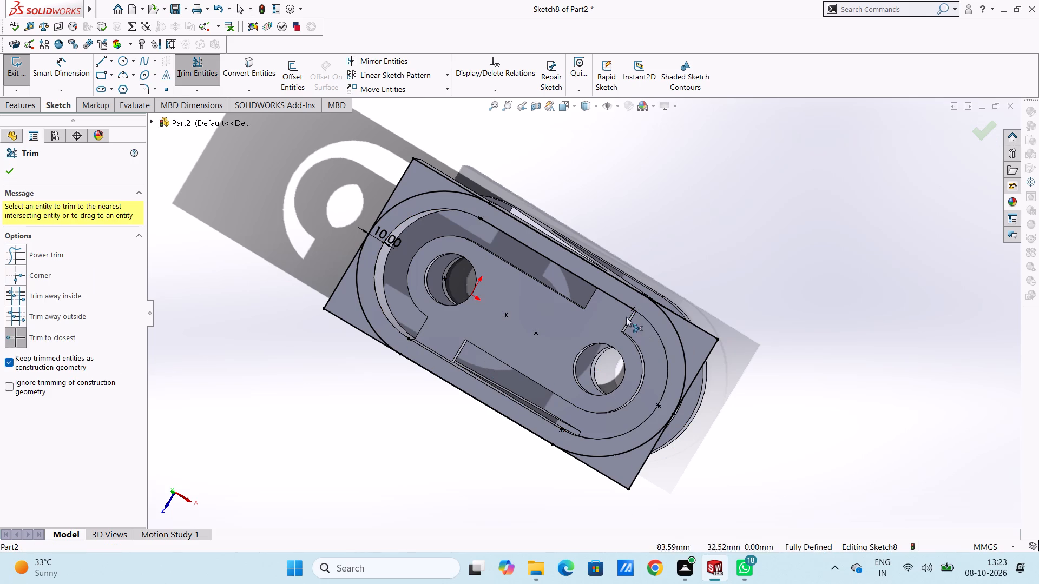
pyautogui.click(620, 302)
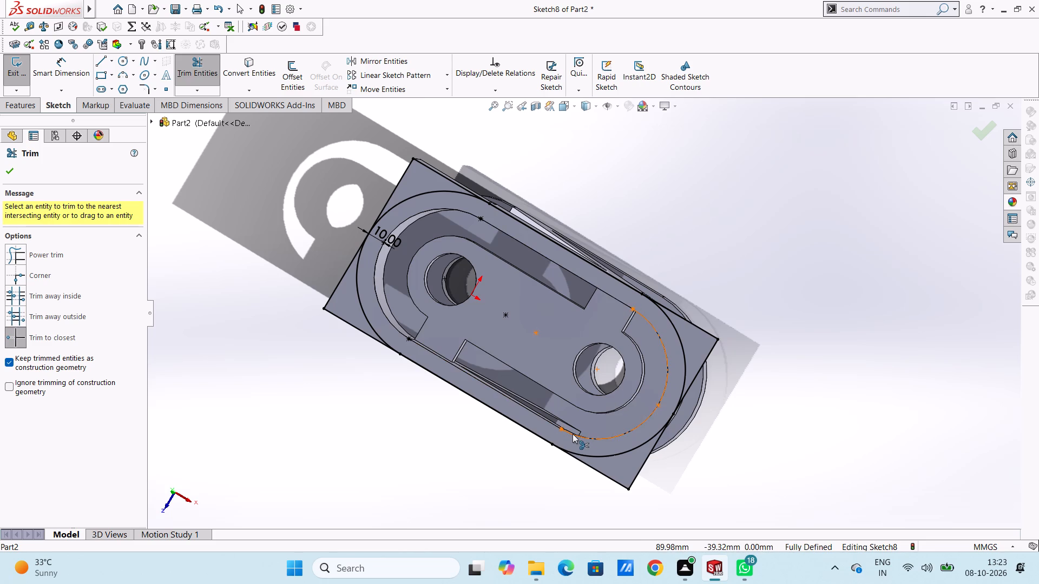
pyautogui.click(573, 434)
pyautogui.click(430, 352)
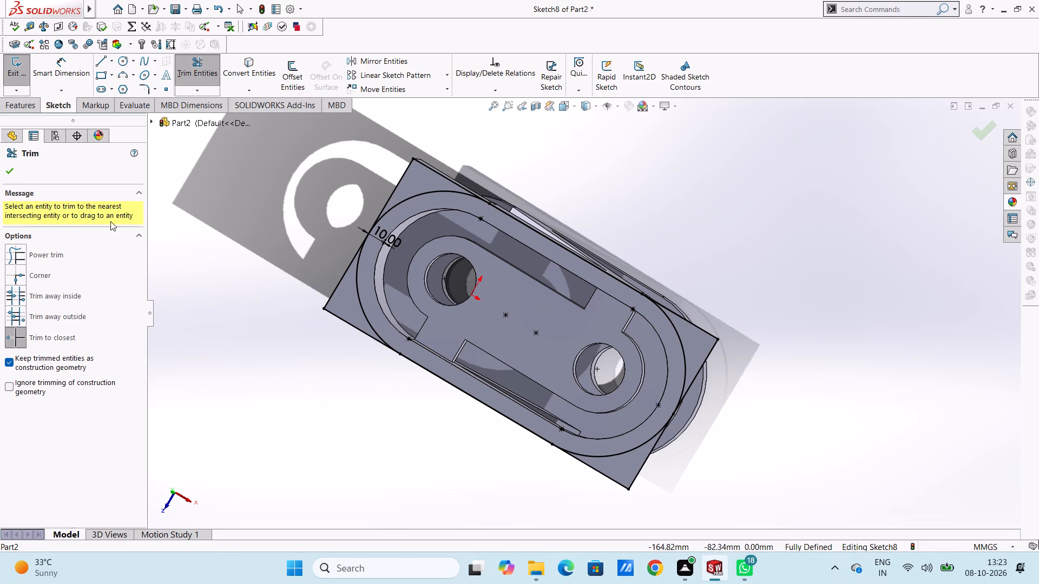
pyautogui.click(8, 168)
# Start an extruded cut from Sketch8 with the two end regions between the rectangle and the offset slot as contours.
pyautogui.moveTo(250, 343); pyautogui.dragTo(241, 286, button='middle')
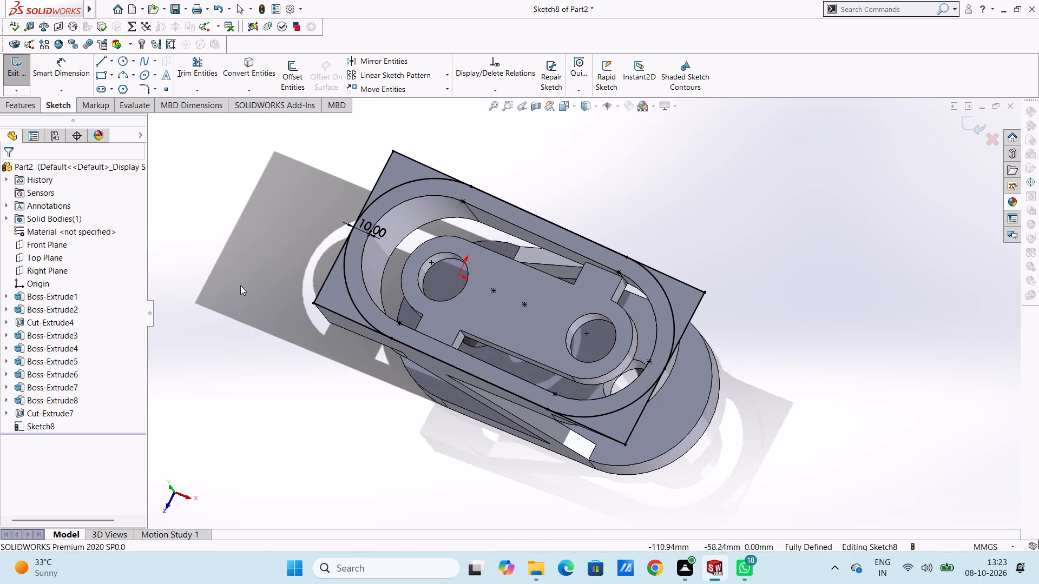
pyautogui.click(32, 102)
pyautogui.click(188, 72)
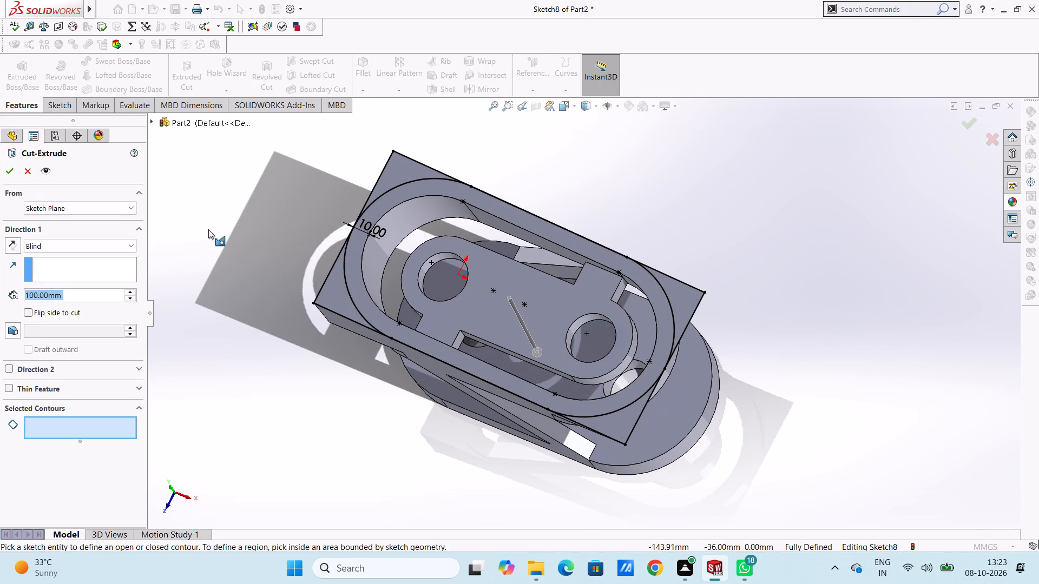
pyautogui.click(102, 424)
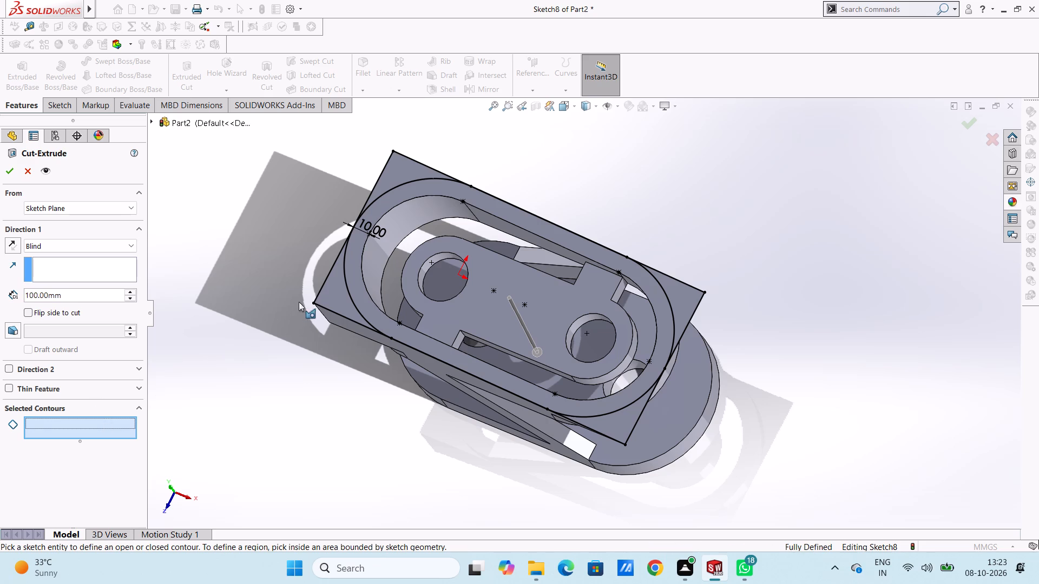
pyautogui.click(321, 291)
pyautogui.moveTo(307, 384); pyautogui.dragTo(314, 383, button='middle')
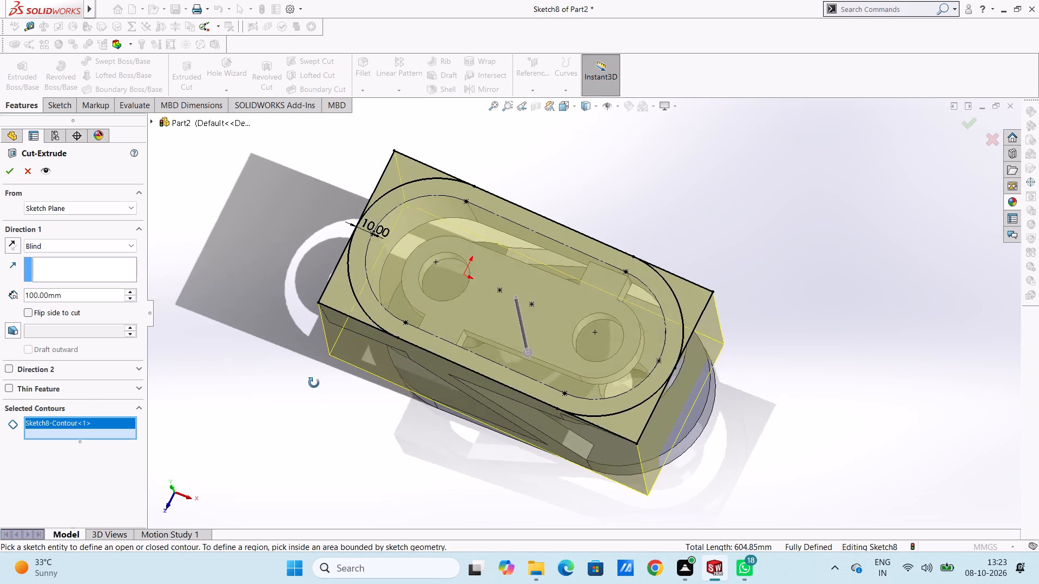
pyautogui.moveTo(314, 383); pyautogui.dragTo(315, 382, button='middle')
pyautogui.moveTo(275, 399); pyautogui.dragTo(280, 423, button='middle')
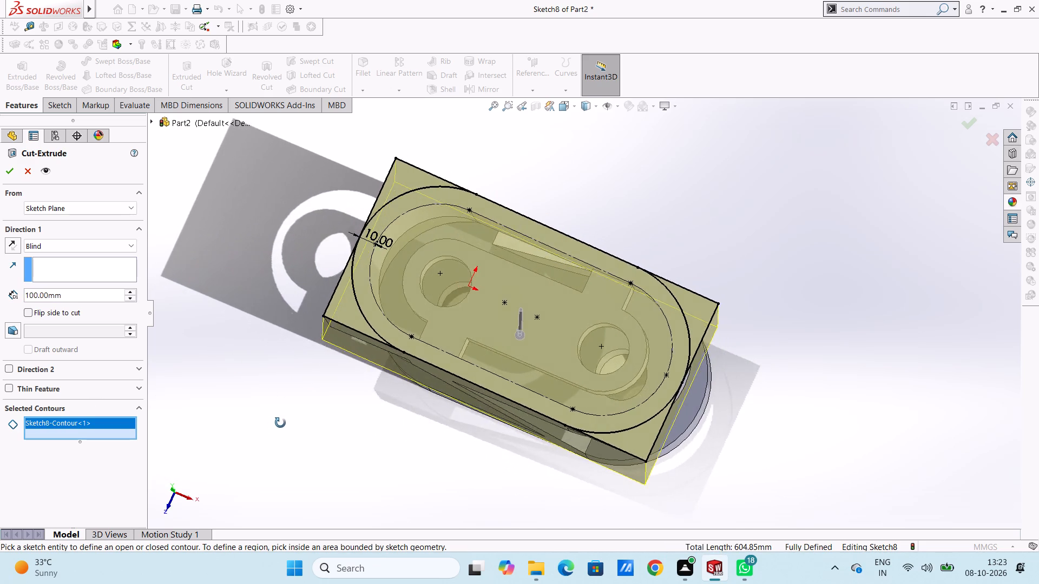
pyautogui.moveTo(280, 423); pyautogui.dragTo(286, 388, button='middle')
pyautogui.rightClick(126, 419)
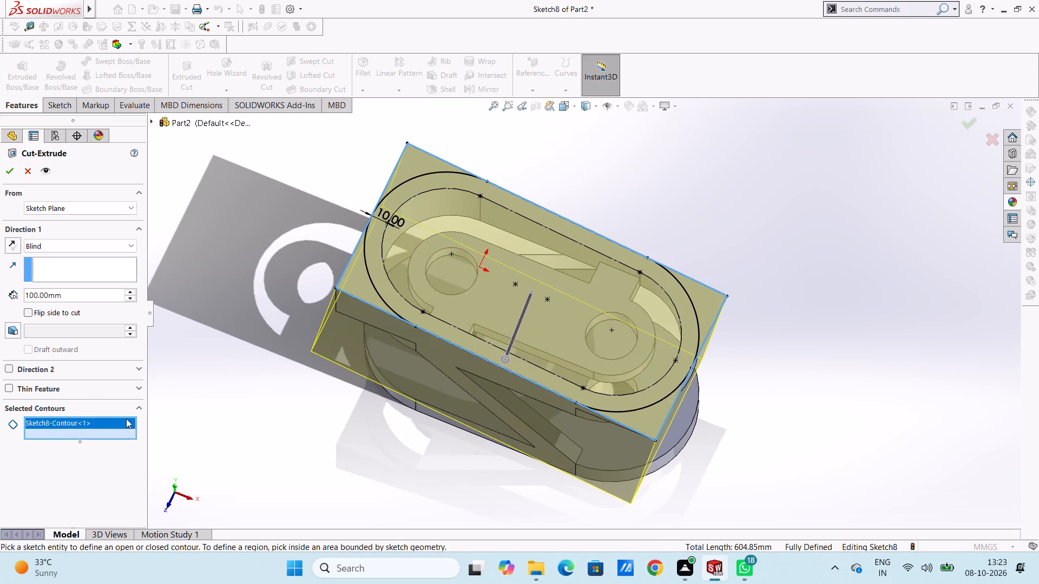
pyautogui.click(146, 422)
pyautogui.click(101, 431)
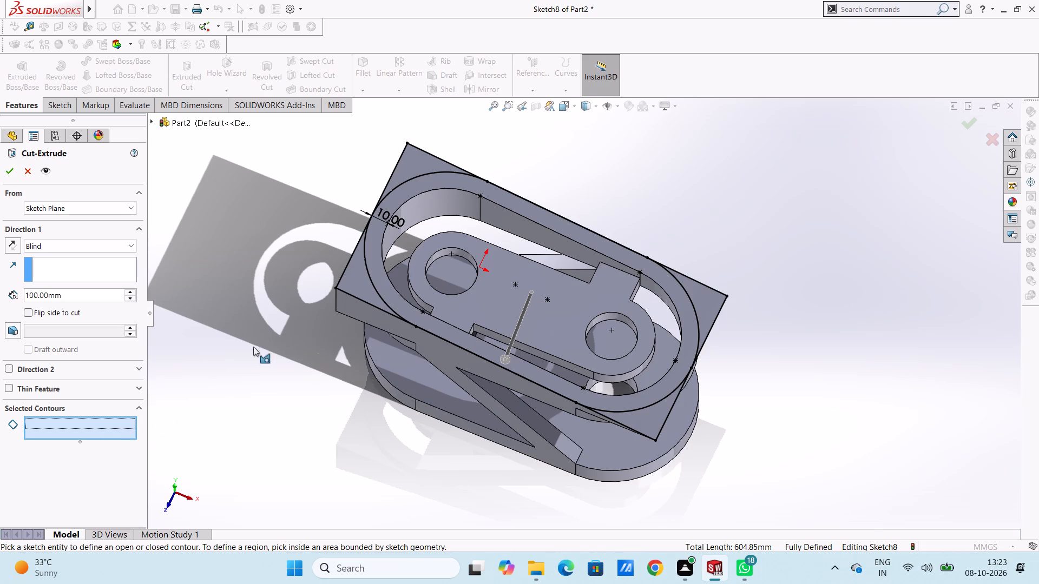
pyautogui.click(361, 293)
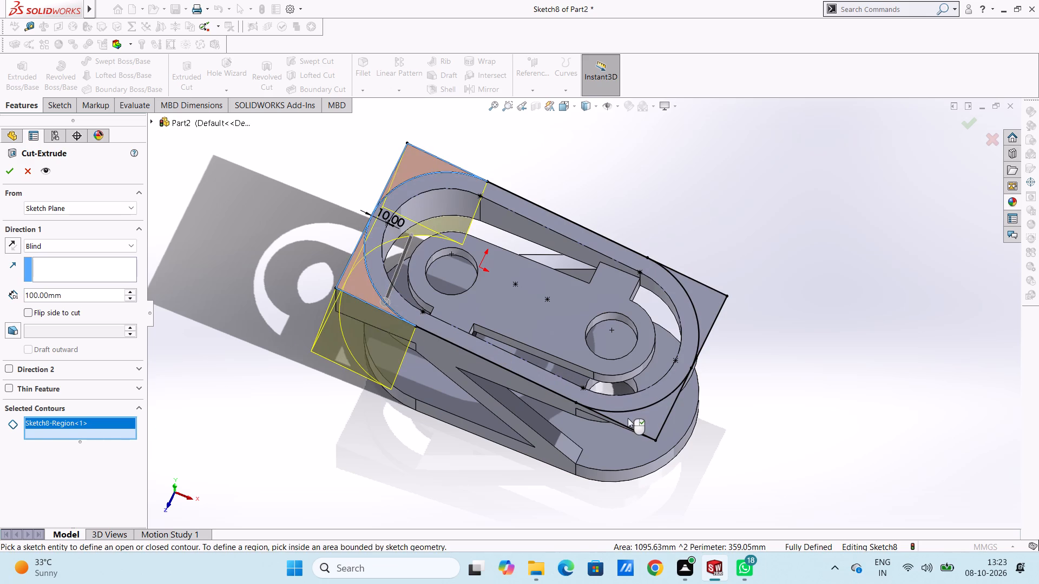
pyautogui.click(630, 419)
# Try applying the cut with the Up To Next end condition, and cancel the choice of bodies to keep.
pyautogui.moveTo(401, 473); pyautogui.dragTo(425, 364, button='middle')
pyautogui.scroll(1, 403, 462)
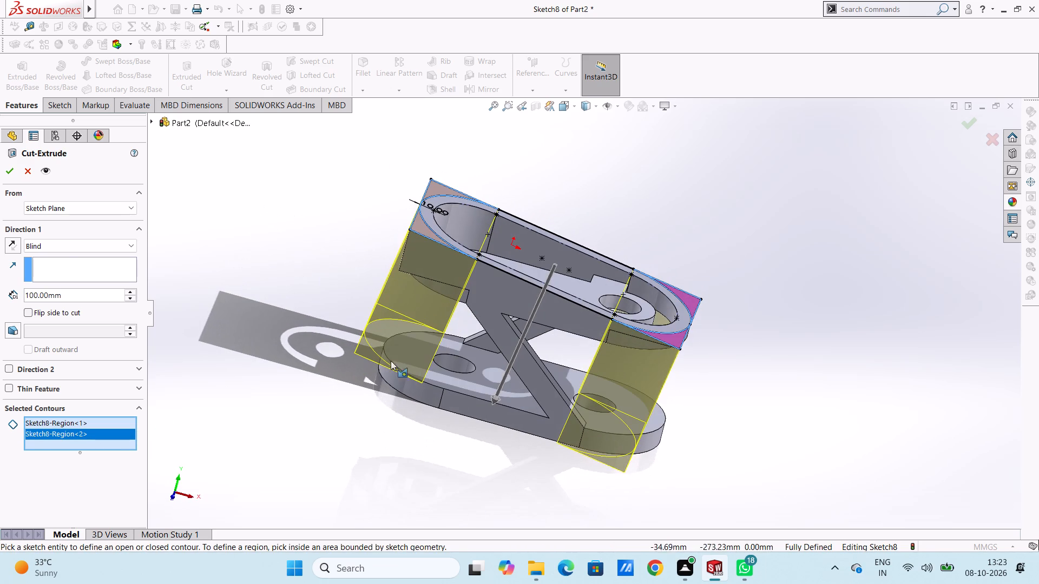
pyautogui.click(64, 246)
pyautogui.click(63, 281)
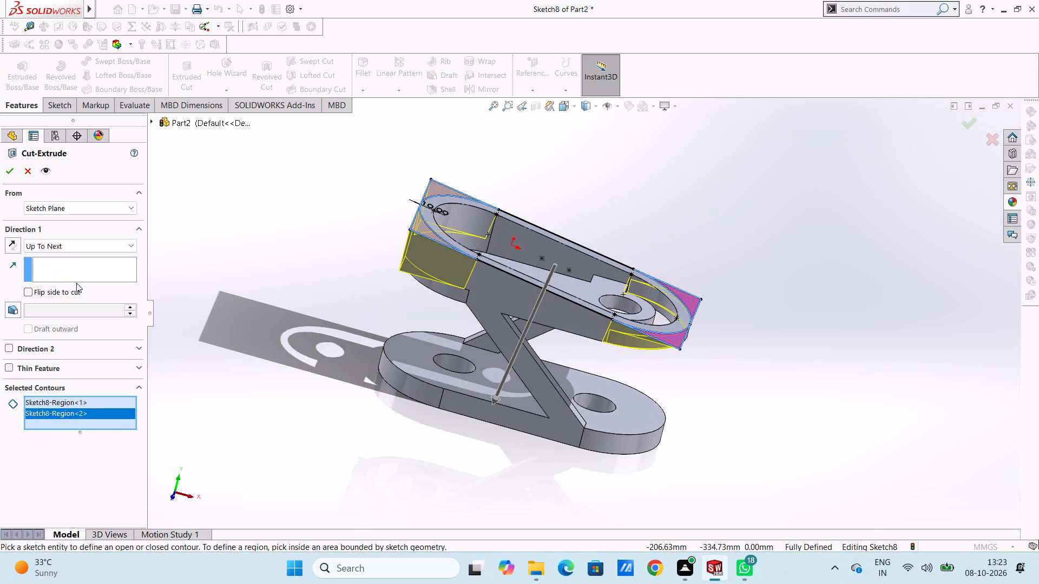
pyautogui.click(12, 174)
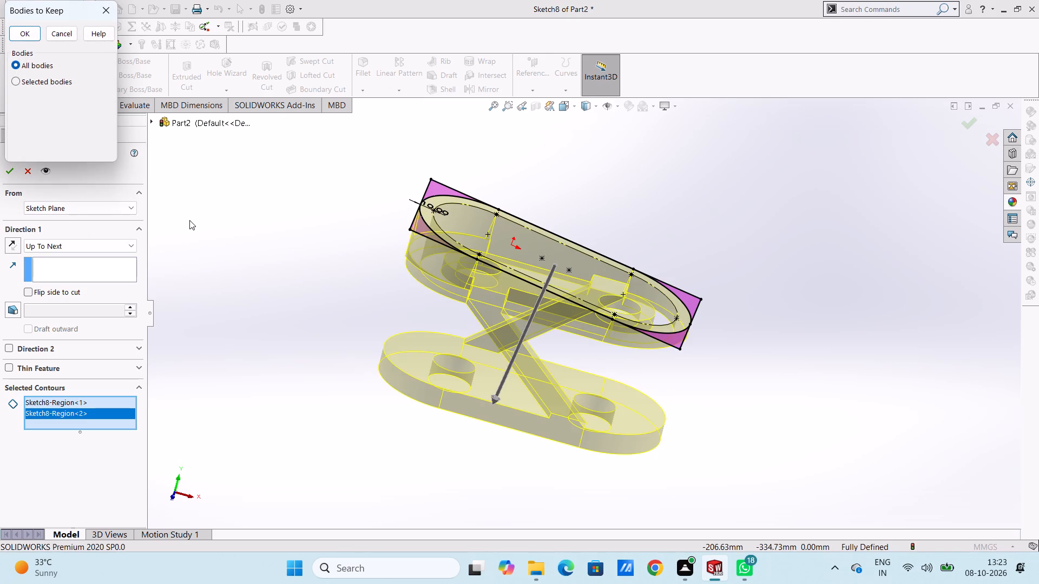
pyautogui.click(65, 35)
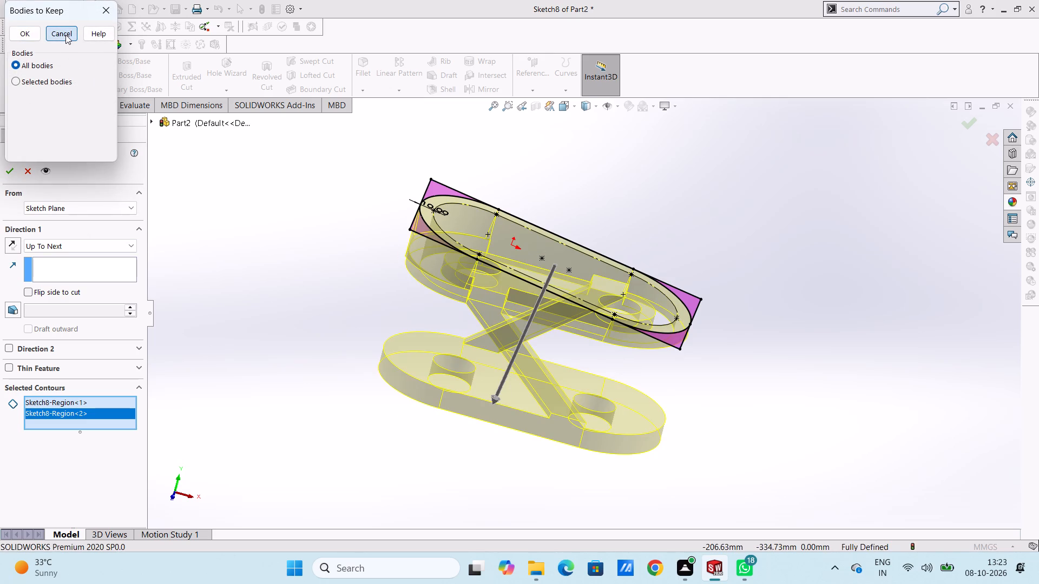
# Examine the Up To Next cut preview around both ends of the sloped face, and discard the cut.
pyautogui.moveTo(186, 258); pyautogui.dragTo(195, 272, button='middle')
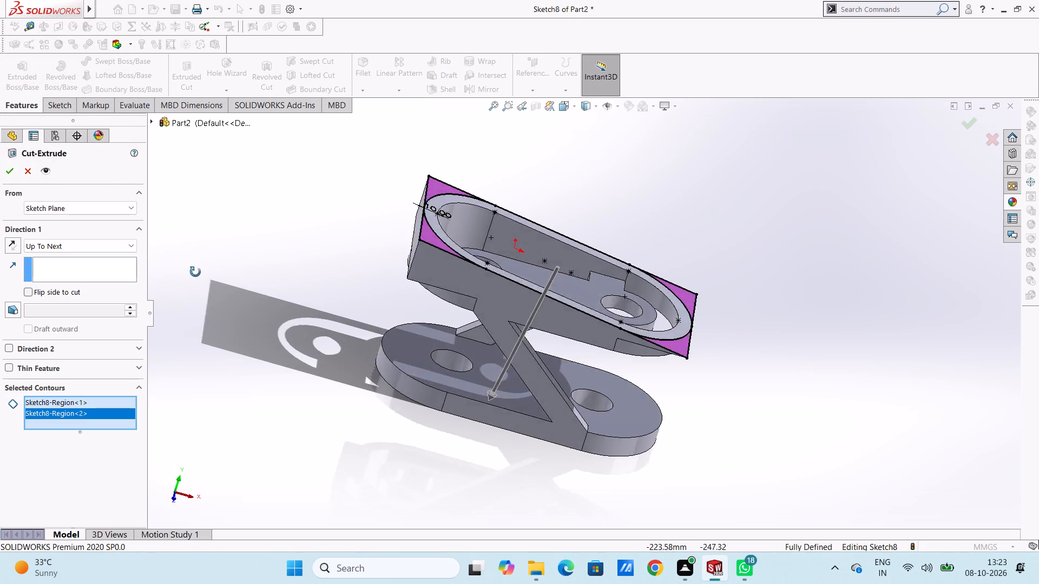
pyautogui.moveTo(195, 272); pyautogui.dragTo(201, 234, button='middle')
pyautogui.click(82, 243)
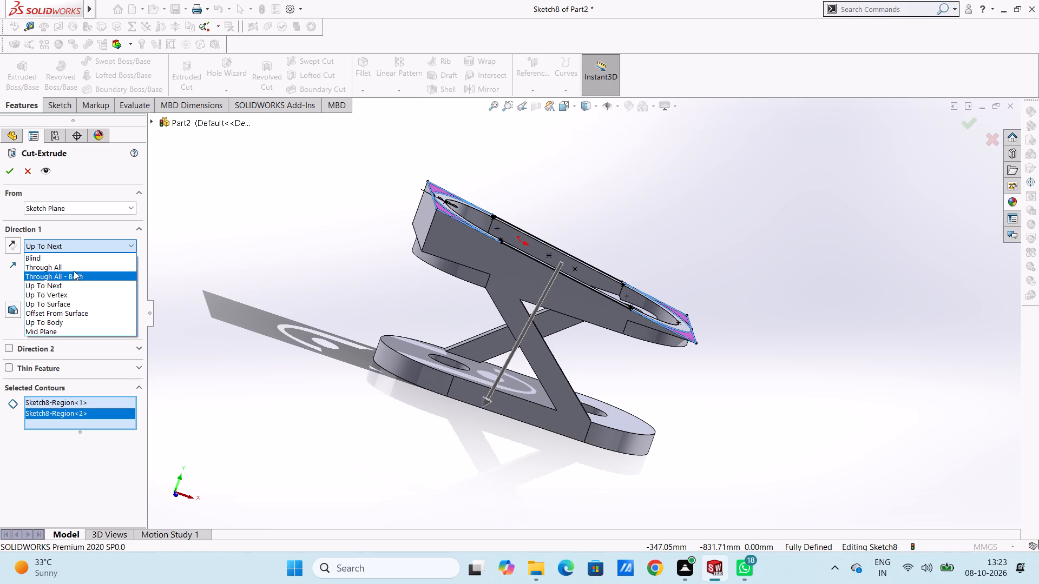
pyautogui.click(71, 285)
pyautogui.moveTo(208, 291); pyautogui.dragTo(201, 250, button='middle')
pyautogui.scroll(1, 208, 291)
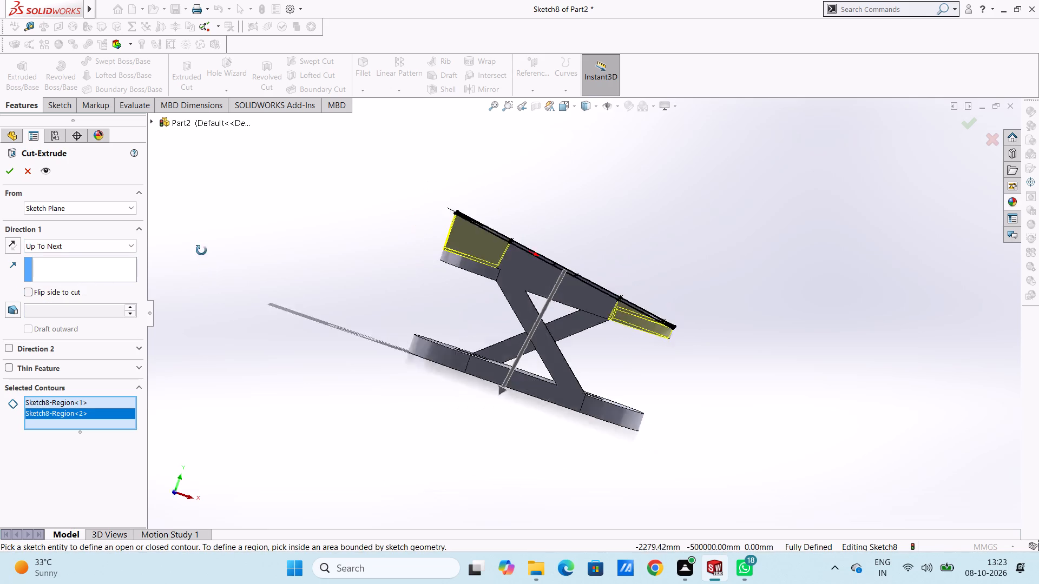
pyautogui.moveTo(201, 250); pyautogui.dragTo(259, 239, button='middle')
pyautogui.scroll(-3, 346, 263)
pyautogui.scroll(-3, 558, 284)
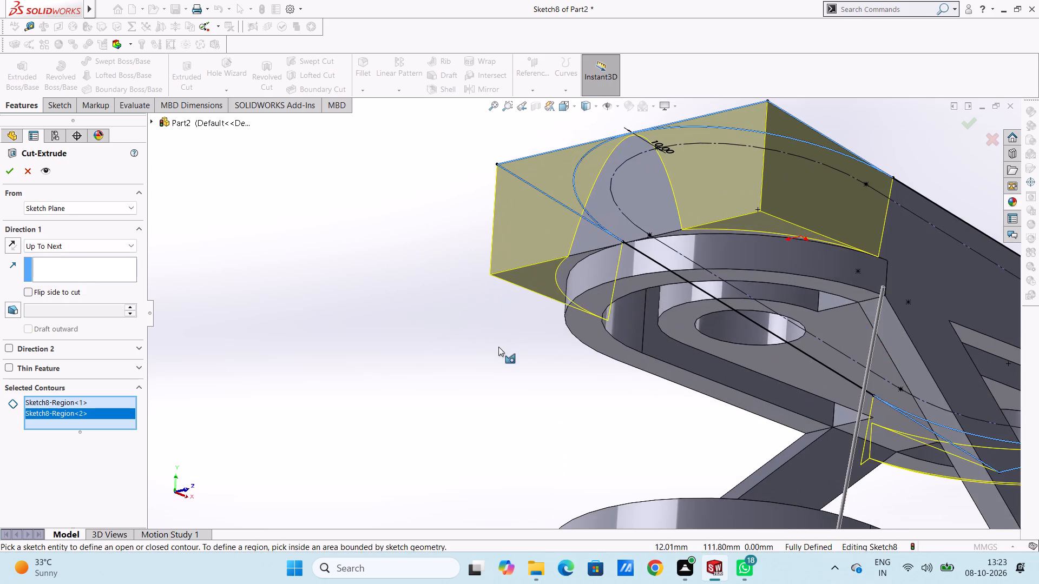
pyautogui.moveTo(496, 340); pyautogui.dragTo(429, 417, button='middle')
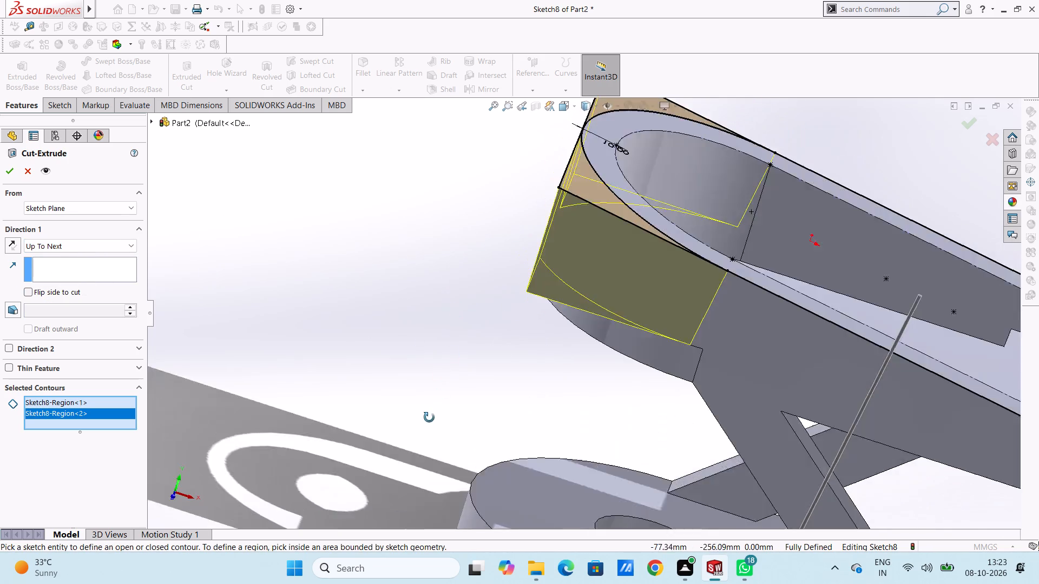
pyautogui.moveTo(429, 417); pyautogui.dragTo(446, 459, button='middle')
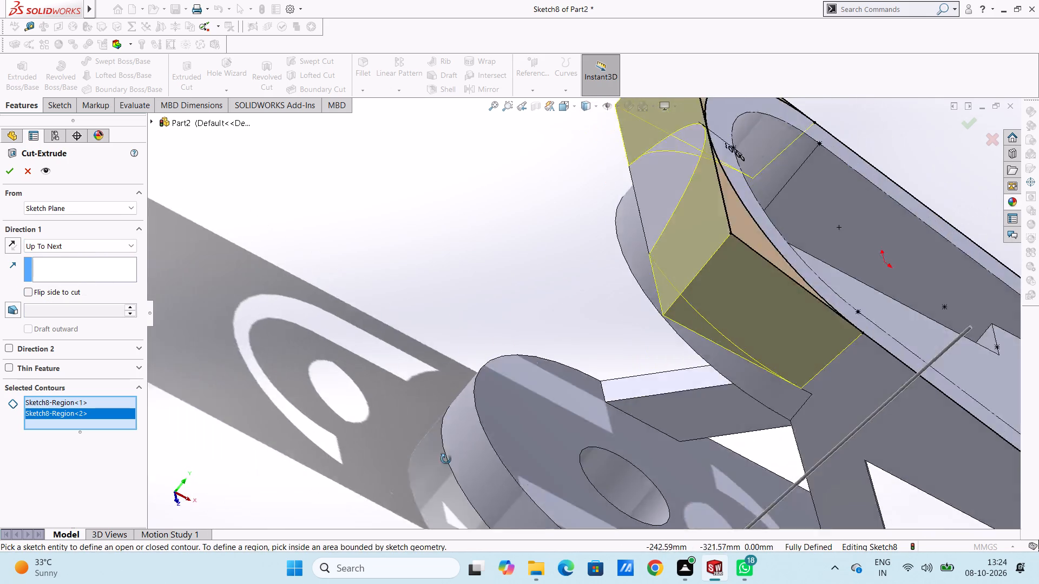
pyautogui.moveTo(446, 459); pyautogui.dragTo(446, 458, button='middle')
pyautogui.scroll(5, 447, 406)
pyautogui.moveTo(481, 282); pyautogui.dragTo(443, 297, button='middle')
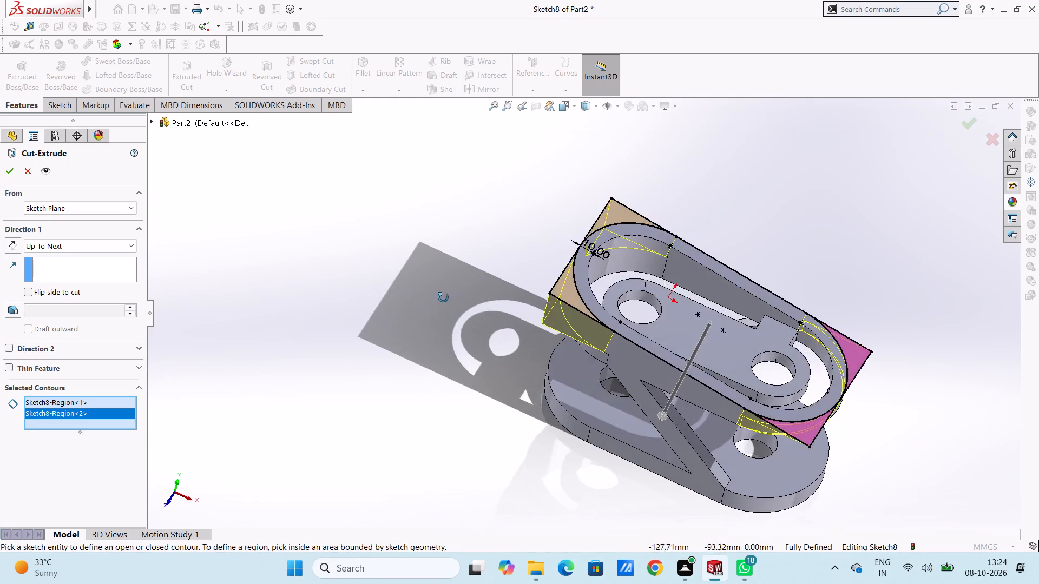
pyautogui.moveTo(443, 297); pyautogui.dragTo(441, 350, button='middle')
pyautogui.scroll(2, 560, 399)
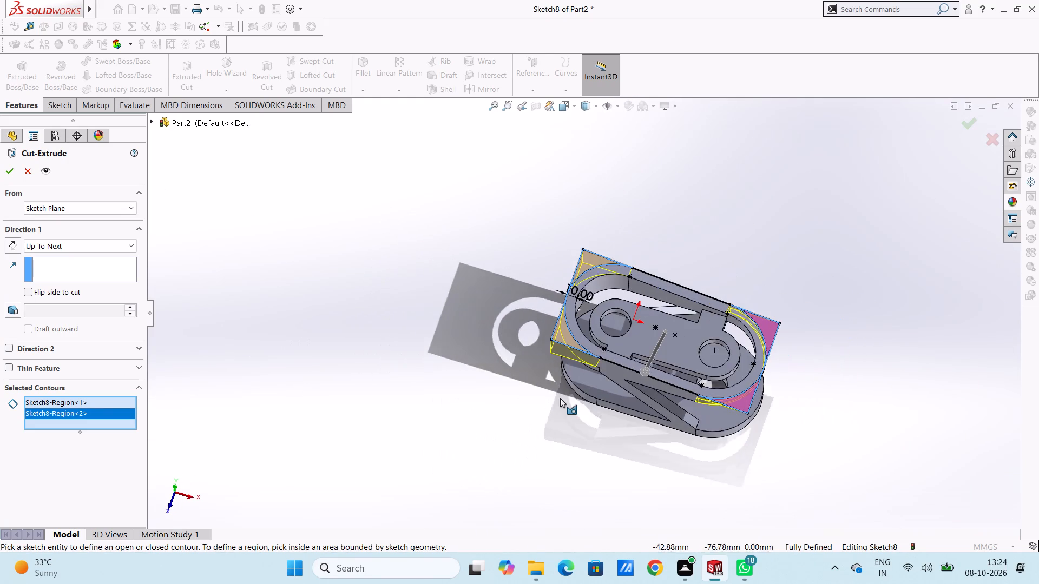
pyautogui.scroll(1, 560, 398)
pyautogui.scroll(-5, 561, 389)
pyautogui.scroll(3, 601, 304)
pyautogui.scroll(-2, 648, 251)
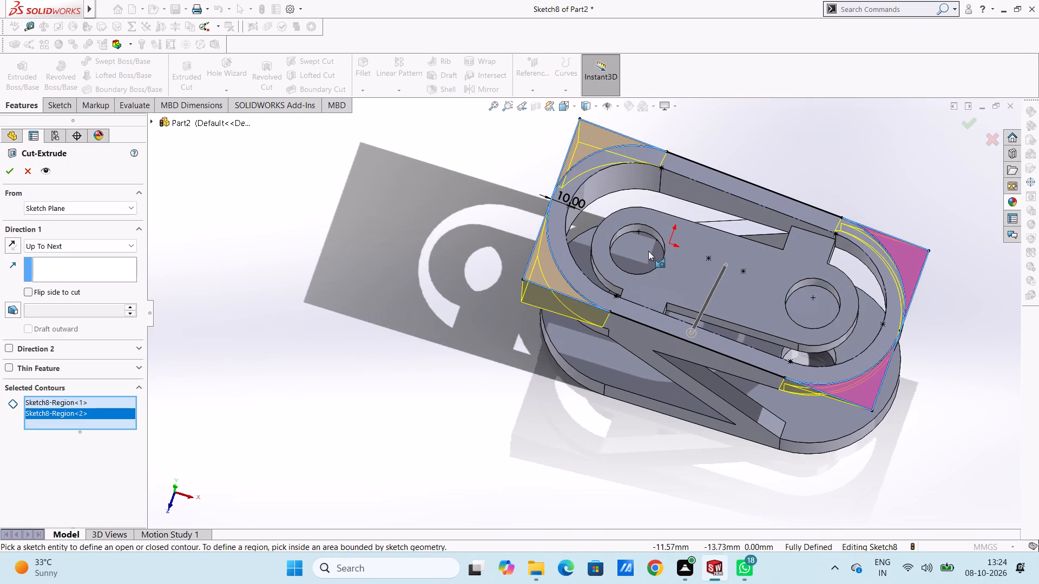
pyautogui.scroll(-2, 646, 240)
pyautogui.scroll(2, 493, 360)
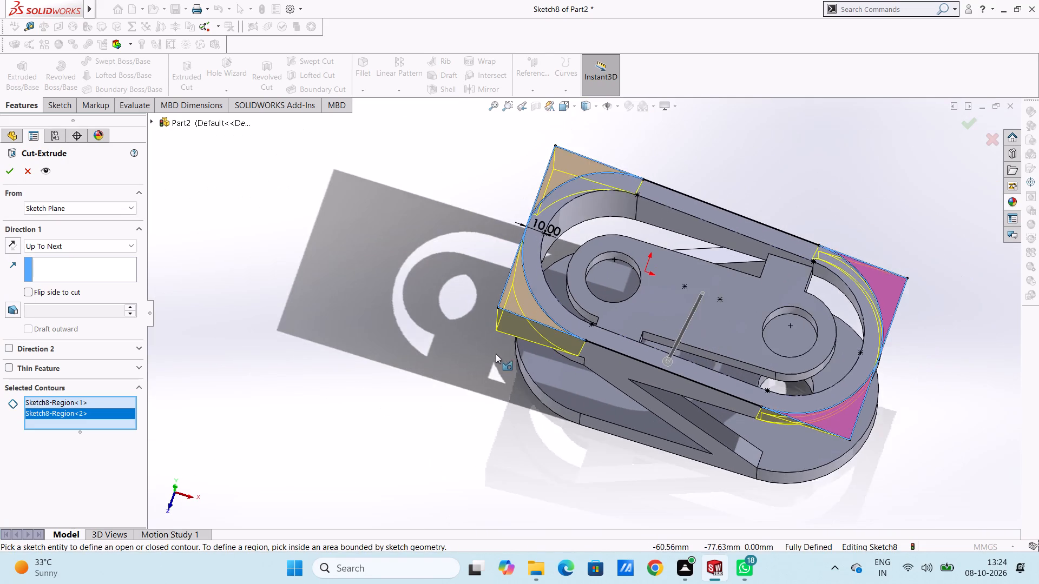
pyautogui.scroll(2, 496, 354)
pyautogui.click(32, 172)
pyautogui.click(281, 309)
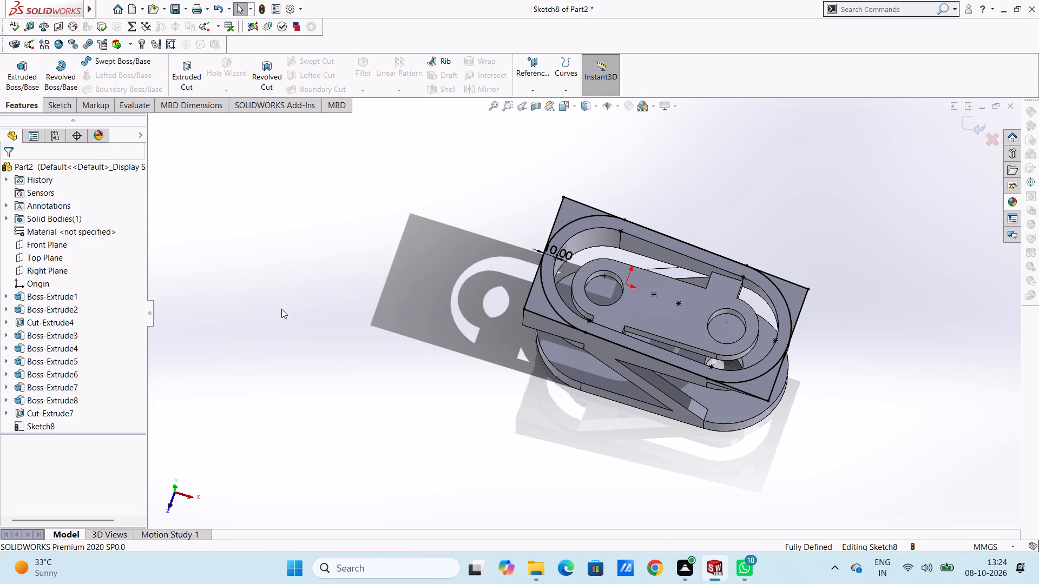
# Delete the sketch rectangle's short end line along the sloped face's upper end.
pyautogui.scroll(-3, 609, 250)
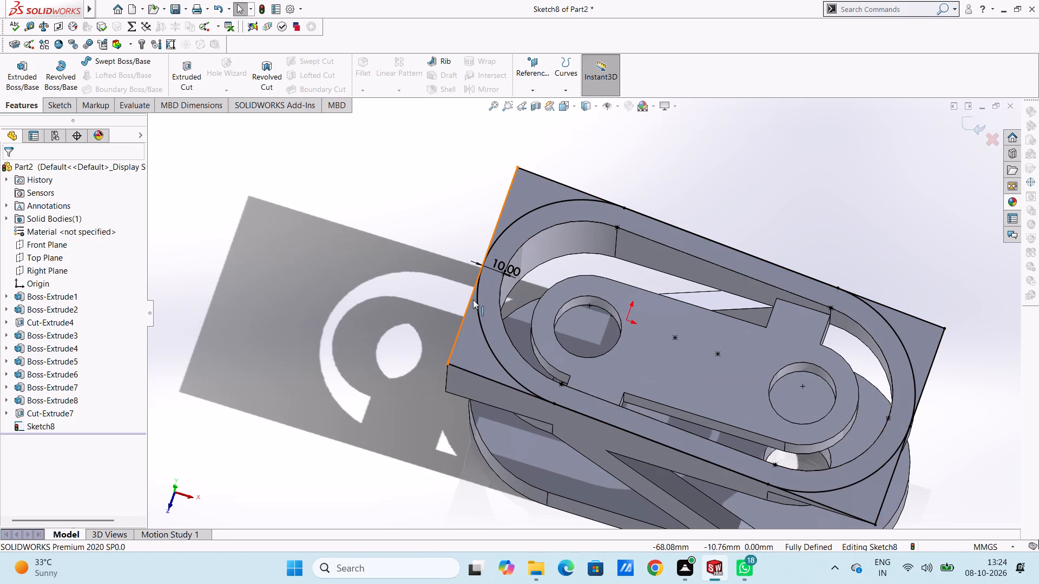
pyautogui.rightClick(456, 332)
pyautogui.click(495, 490)
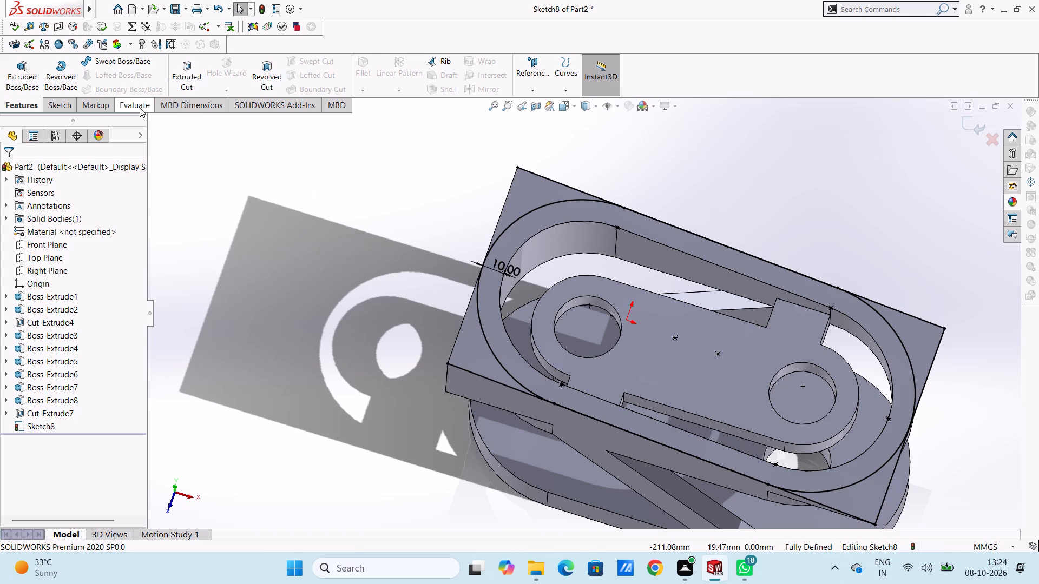
# Sketch a line beyond the sloped face's upper end, parallel to its short edge and overshooting both long sides.
pyautogui.click(55, 110)
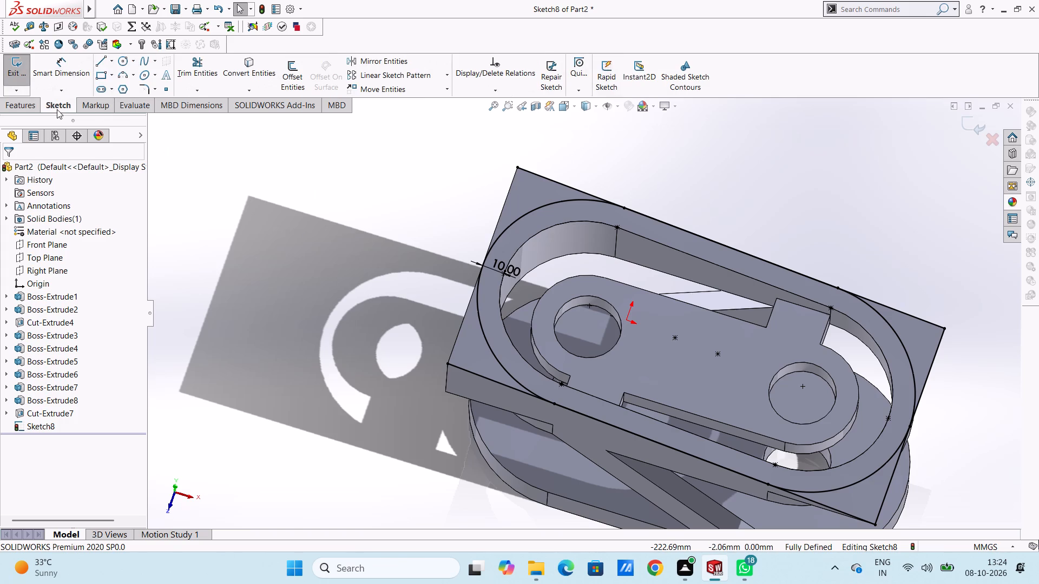
pyautogui.click(102, 61)
pyautogui.click(465, 131)
pyautogui.click(370, 384)
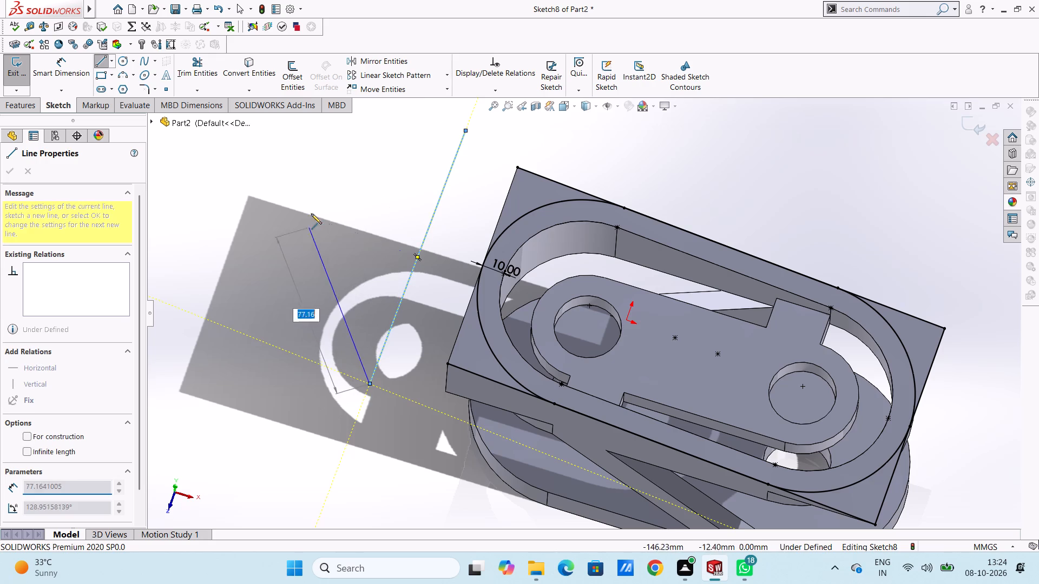
pyautogui.rightClick(311, 214)
pyautogui.click(326, 225)
# Extend the rectangle's two long sides to meet the new line beyond the upper end.
pyautogui.click(189, 84)
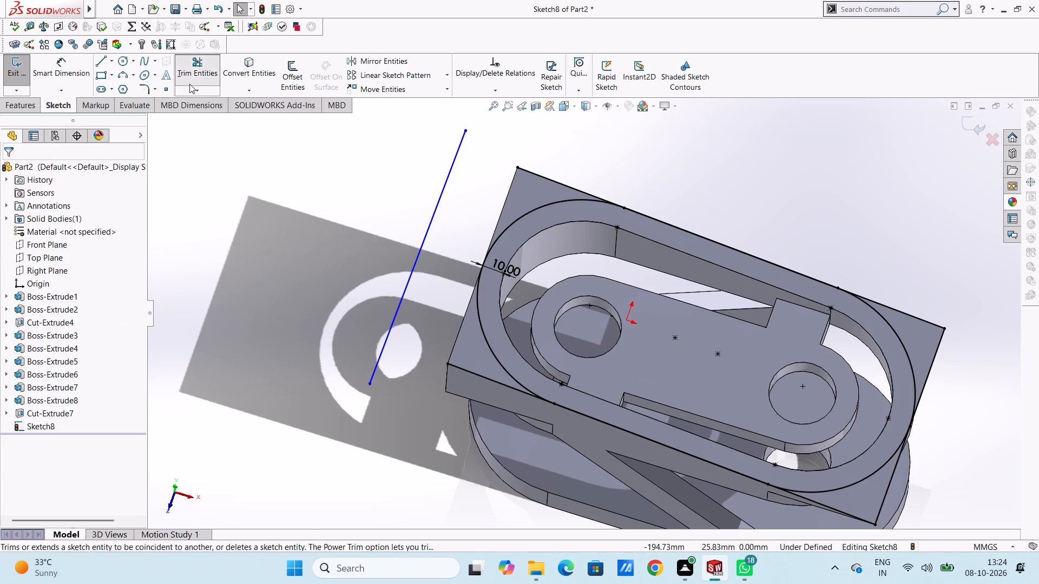
pyautogui.click(193, 89)
pyautogui.click(207, 112)
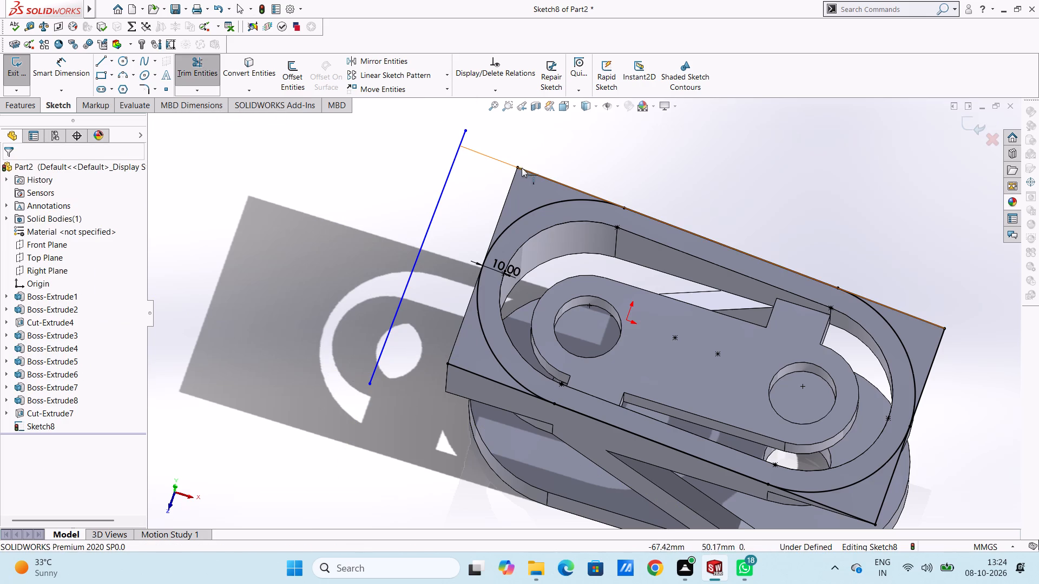
pyautogui.click(524, 168)
pyautogui.moveTo(463, 371); pyautogui.dragTo(458, 366)
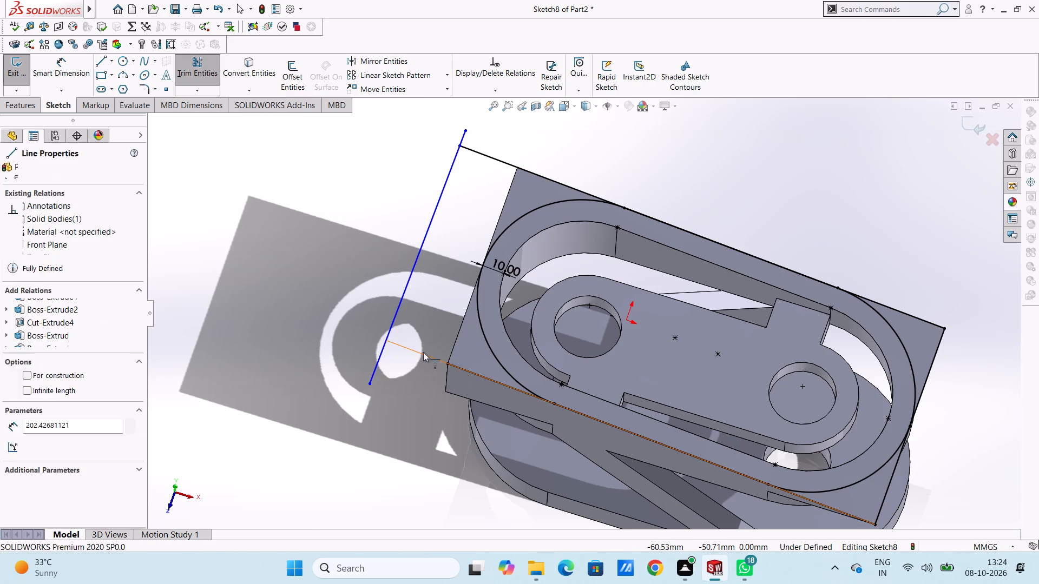
pyautogui.click(597, 286)
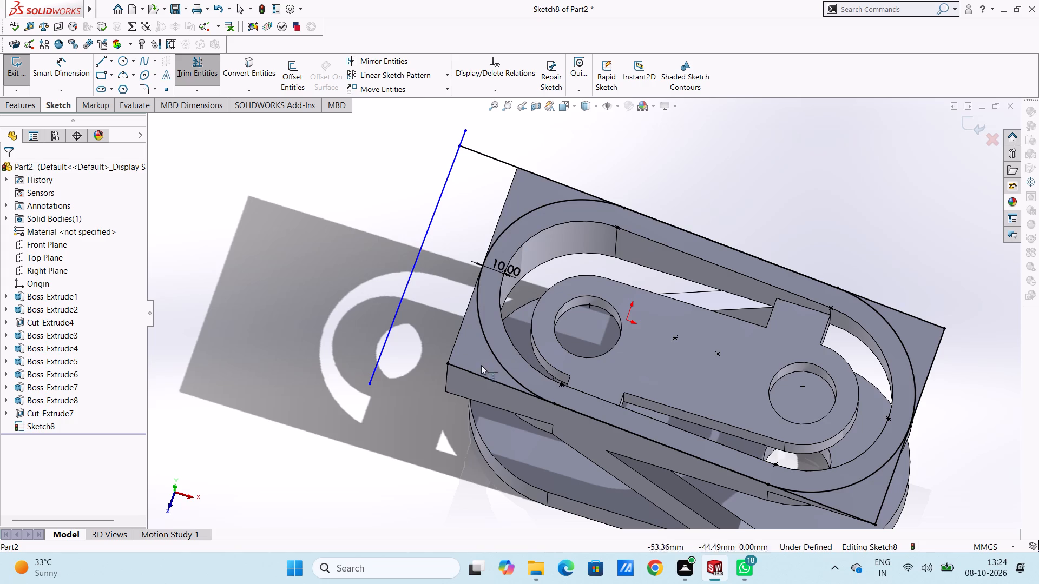
pyautogui.click(468, 371)
pyautogui.rightClick(353, 195)
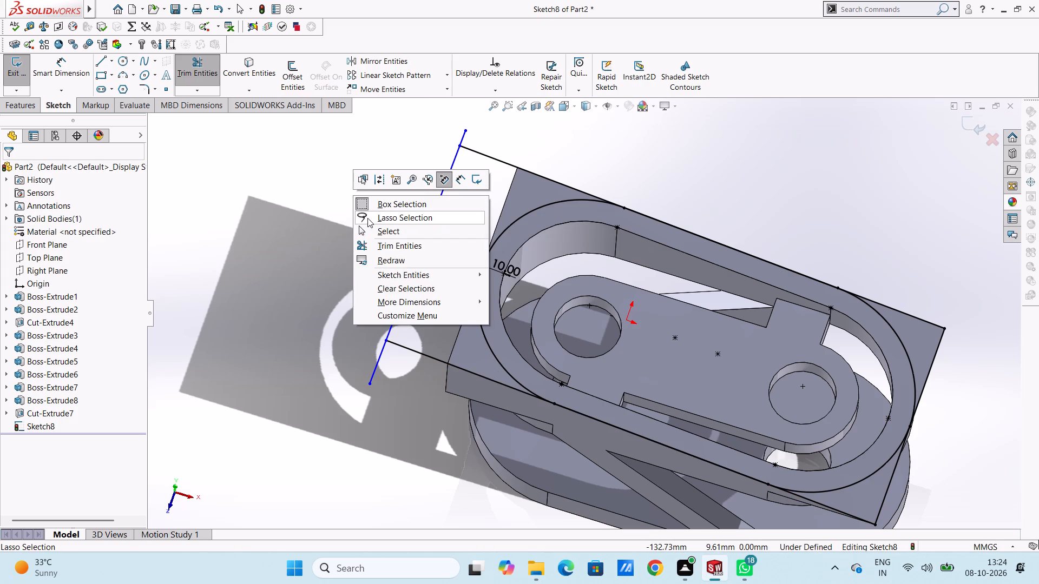
pyautogui.click(371, 230)
# Trim both overhanging ends of the new line at the extended long sides, keeping them as construction geometry.
pyautogui.moveTo(198, 70); pyautogui.dragTo(208, 72)
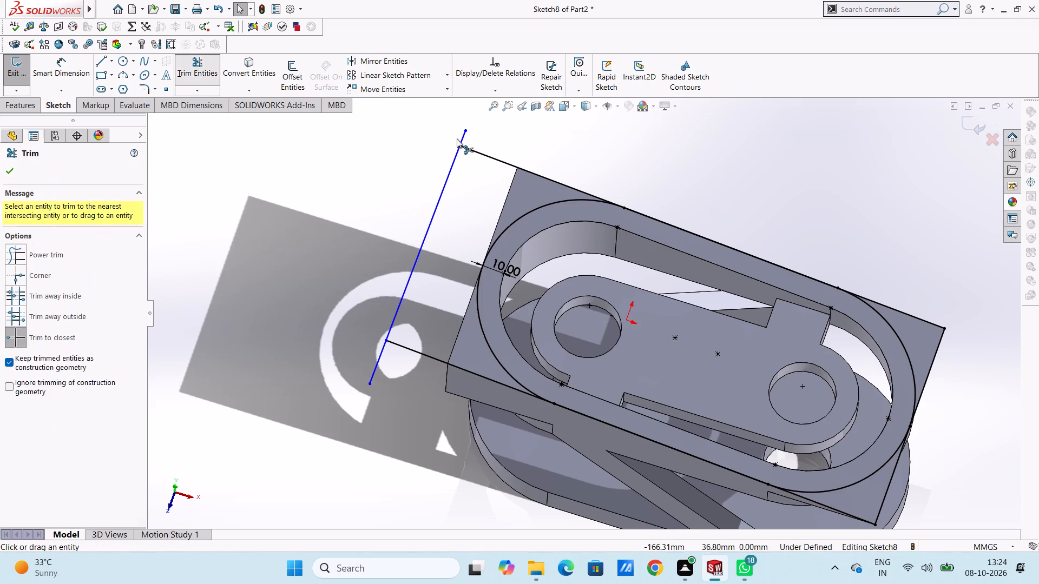
pyautogui.click(461, 135)
pyautogui.click(380, 351)
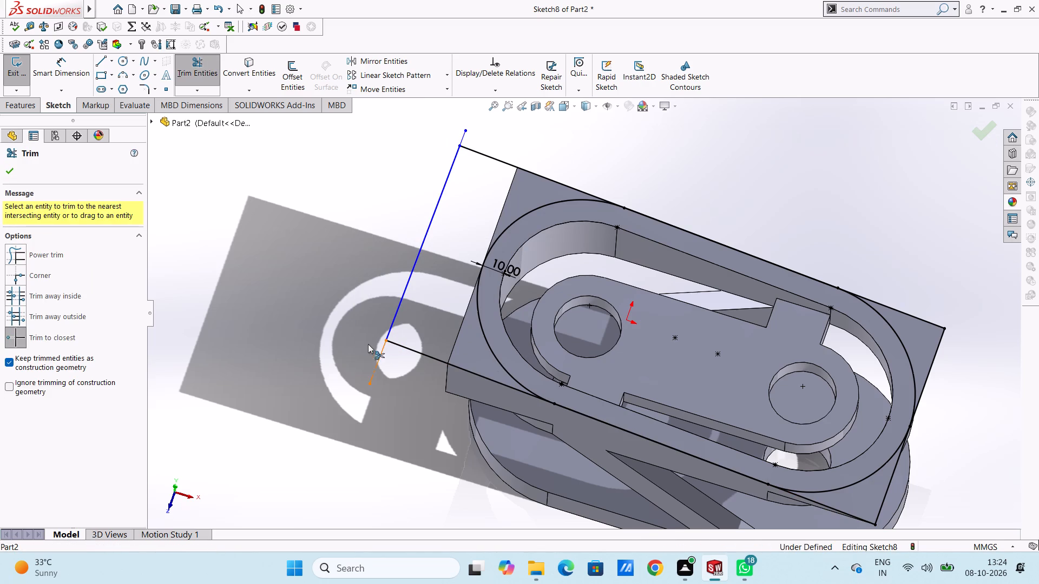
pyautogui.click(10, 166)
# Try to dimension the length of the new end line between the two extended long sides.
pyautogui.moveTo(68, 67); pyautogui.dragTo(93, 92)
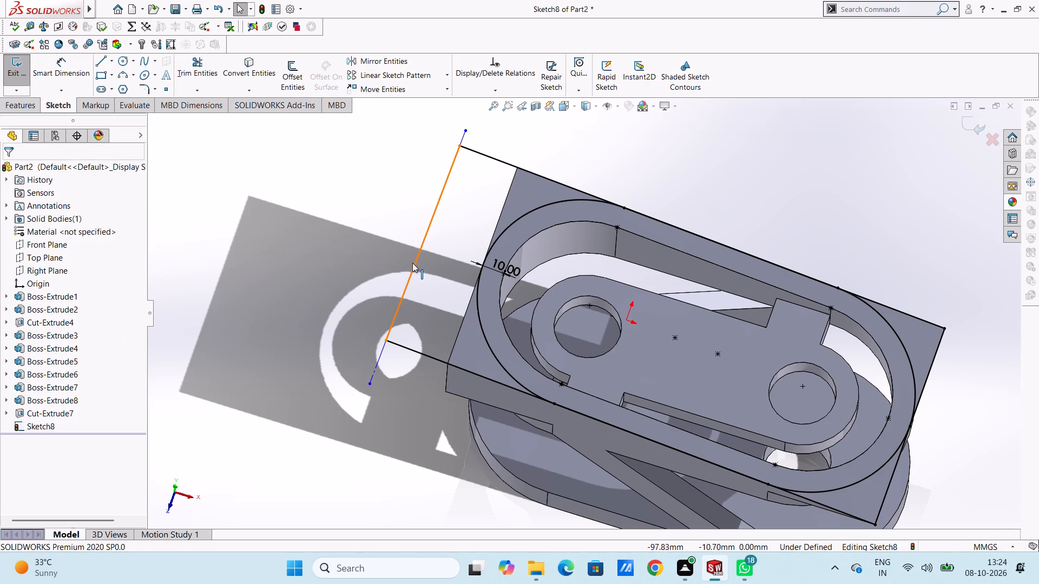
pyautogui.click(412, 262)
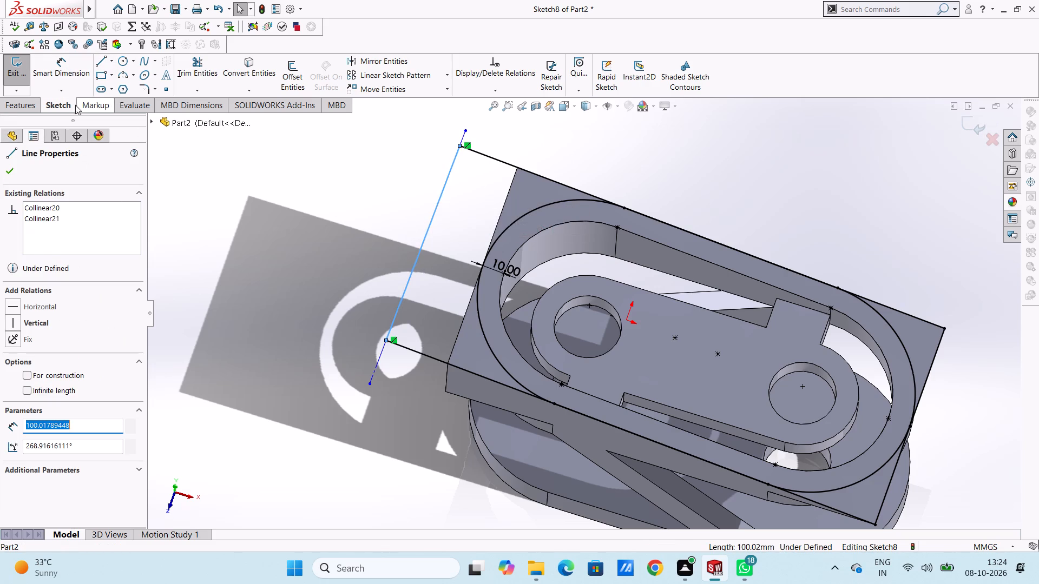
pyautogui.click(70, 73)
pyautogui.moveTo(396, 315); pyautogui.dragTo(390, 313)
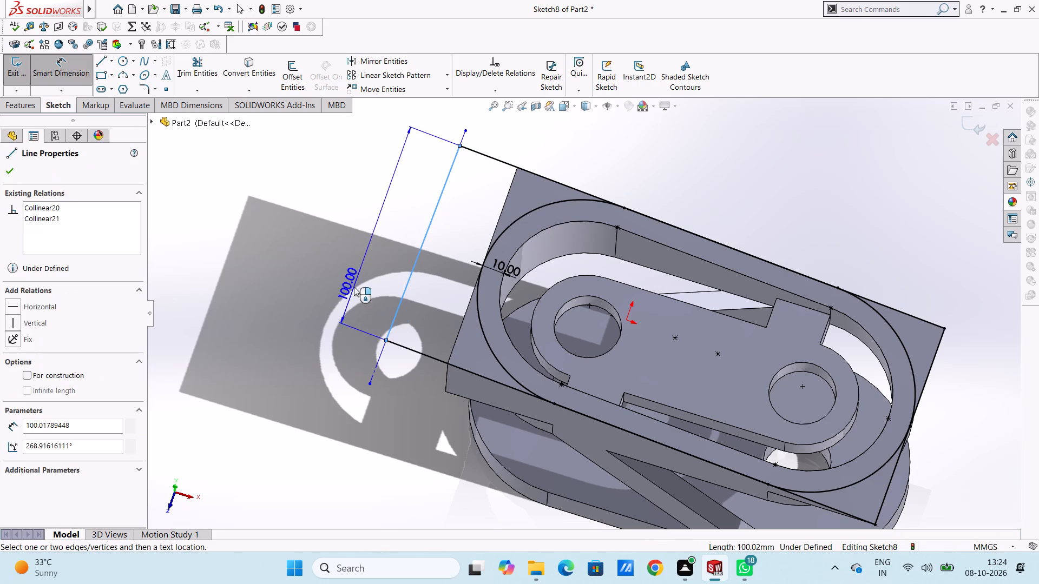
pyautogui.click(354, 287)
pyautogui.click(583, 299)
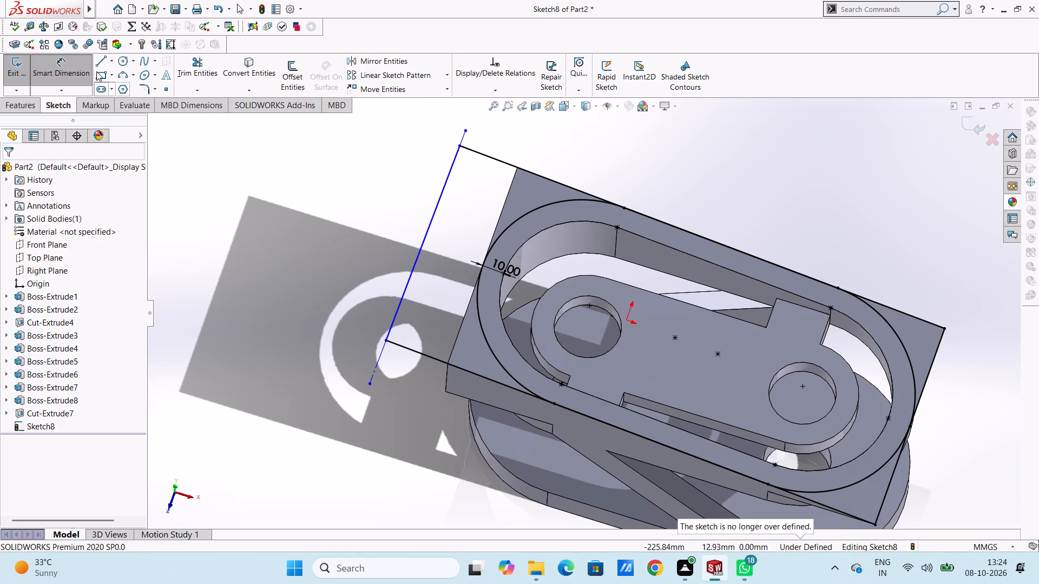
# Add a length dimension to the extended long side running along the face's near edge.
pyautogui.click(433, 359)
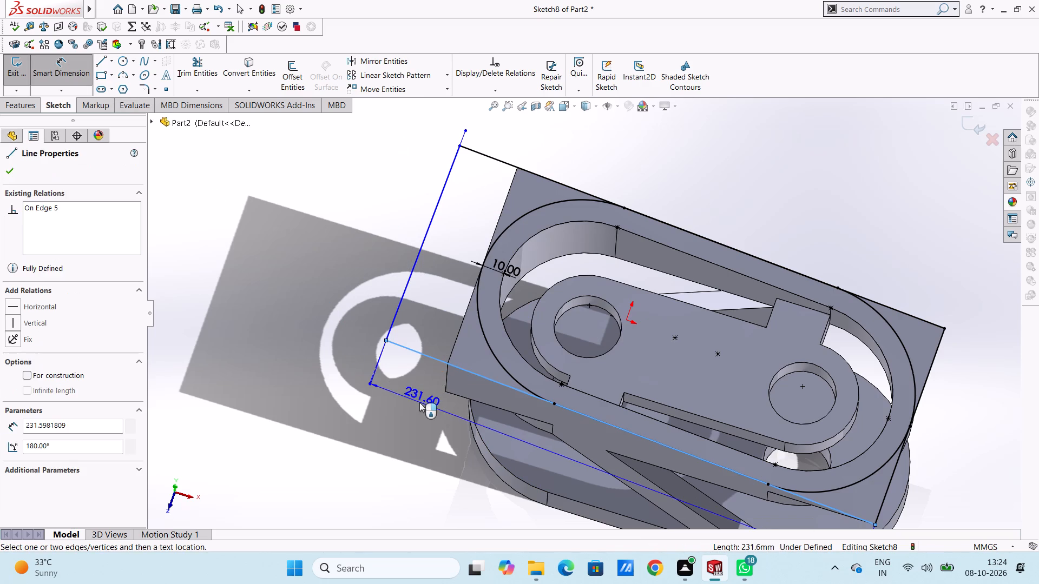
pyautogui.click(419, 402)
pyautogui.click(374, 384)
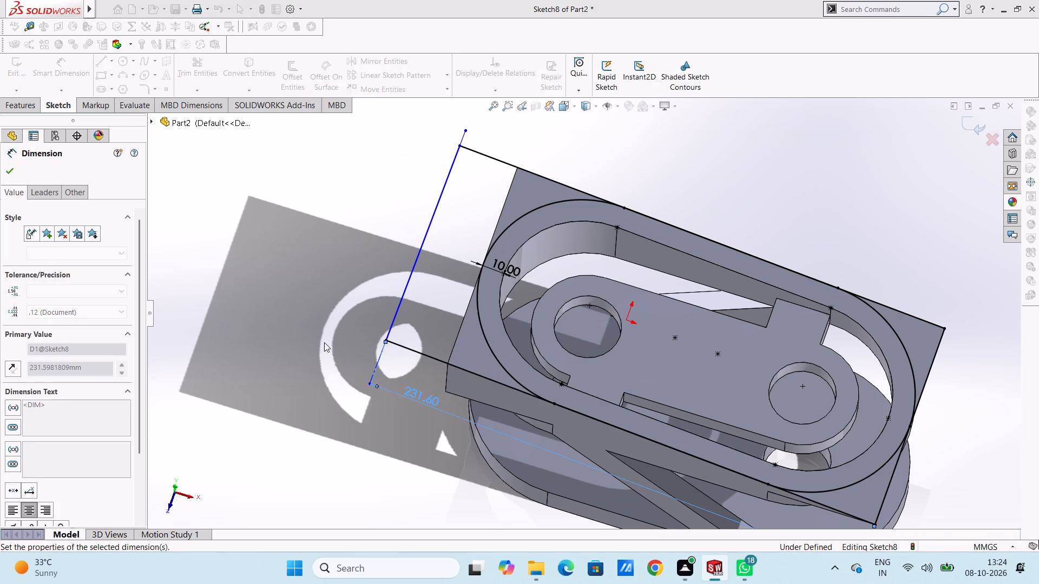
pyautogui.rightClick(354, 227)
pyautogui.click(371, 257)
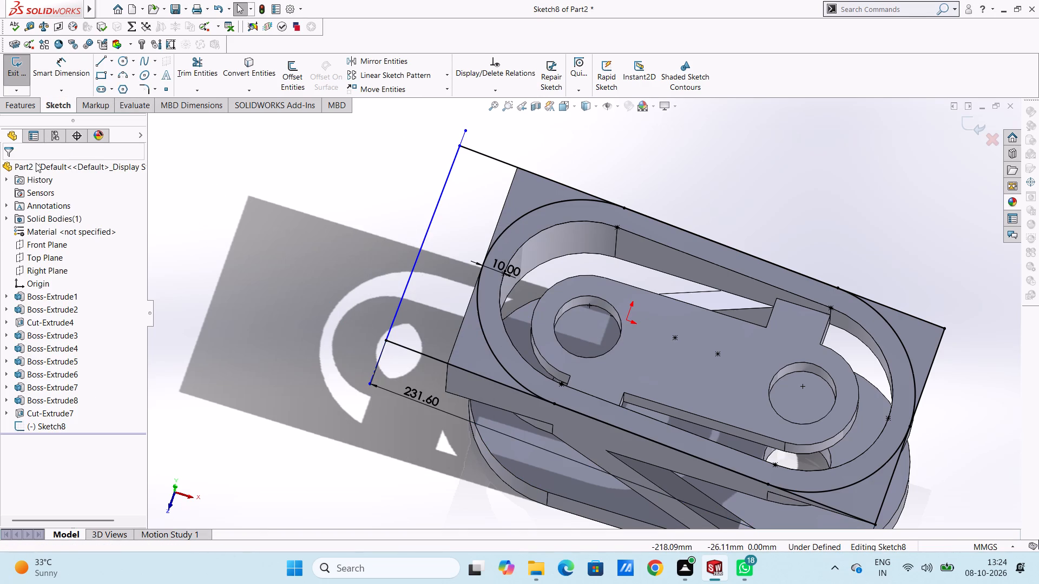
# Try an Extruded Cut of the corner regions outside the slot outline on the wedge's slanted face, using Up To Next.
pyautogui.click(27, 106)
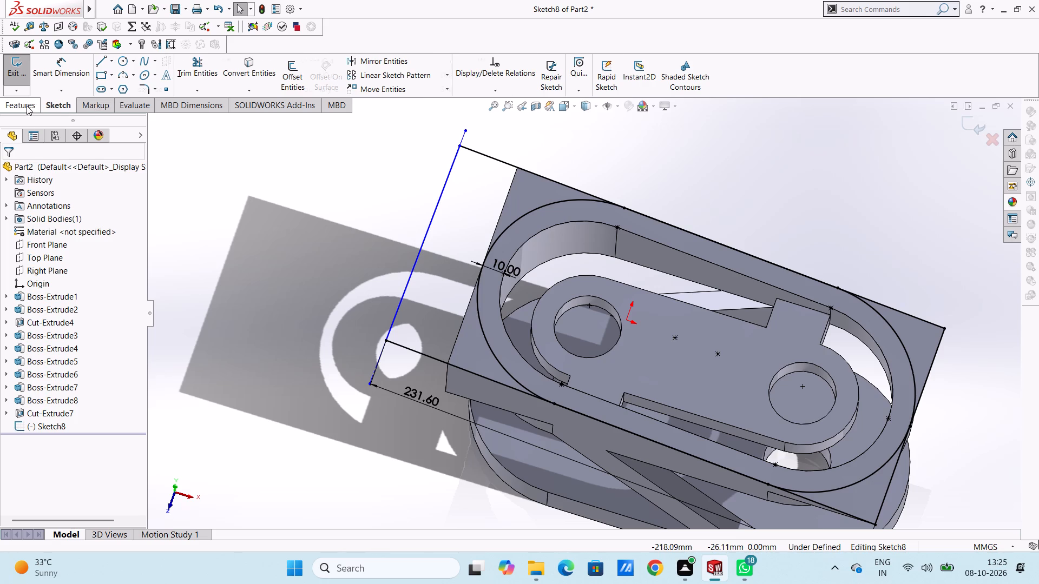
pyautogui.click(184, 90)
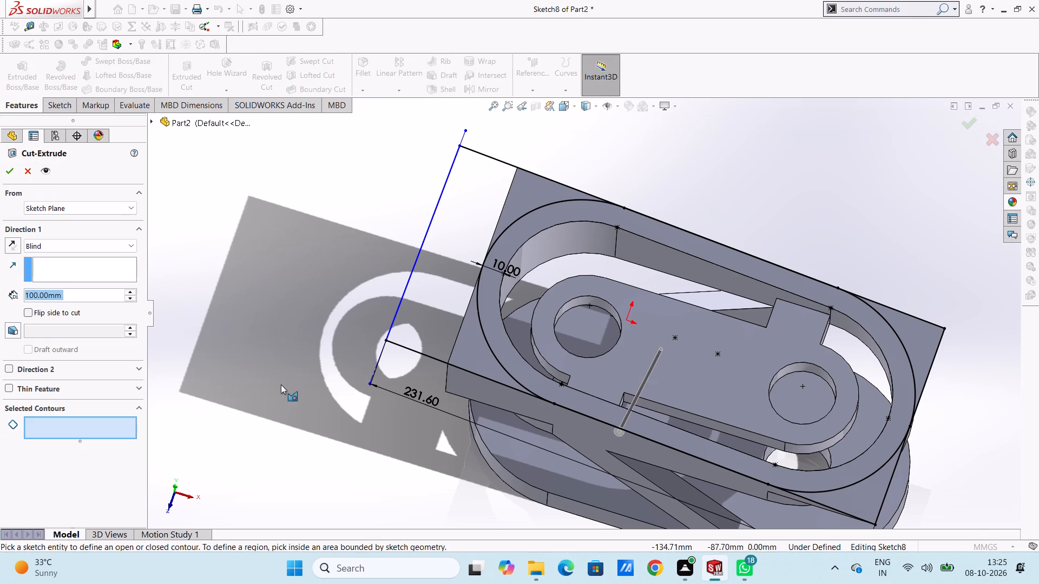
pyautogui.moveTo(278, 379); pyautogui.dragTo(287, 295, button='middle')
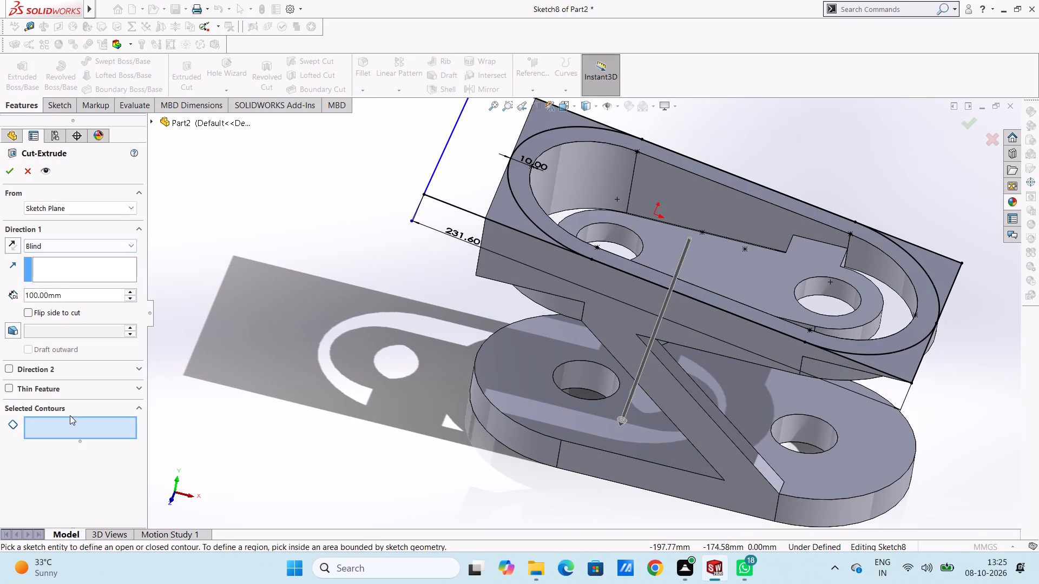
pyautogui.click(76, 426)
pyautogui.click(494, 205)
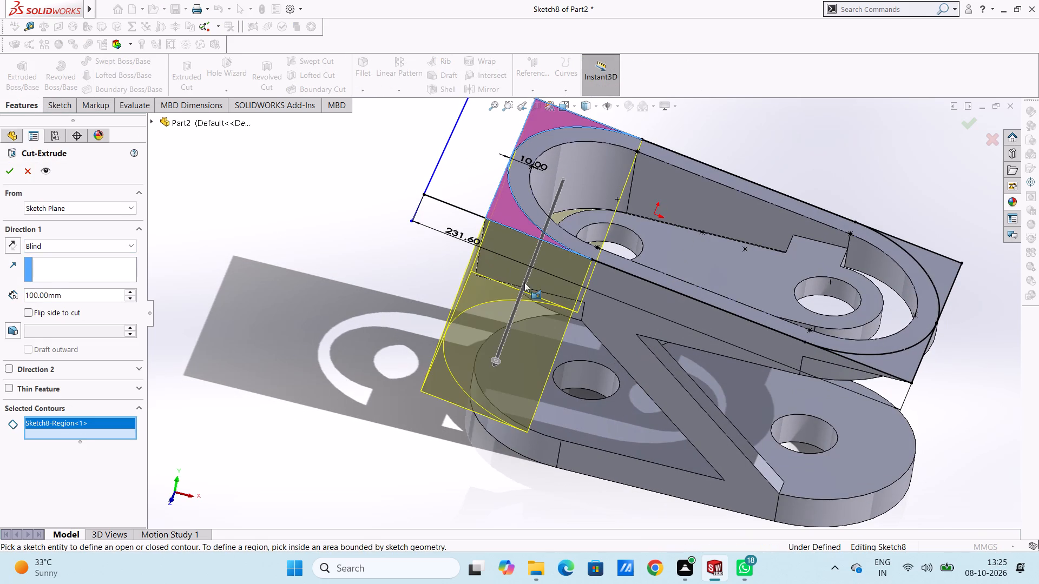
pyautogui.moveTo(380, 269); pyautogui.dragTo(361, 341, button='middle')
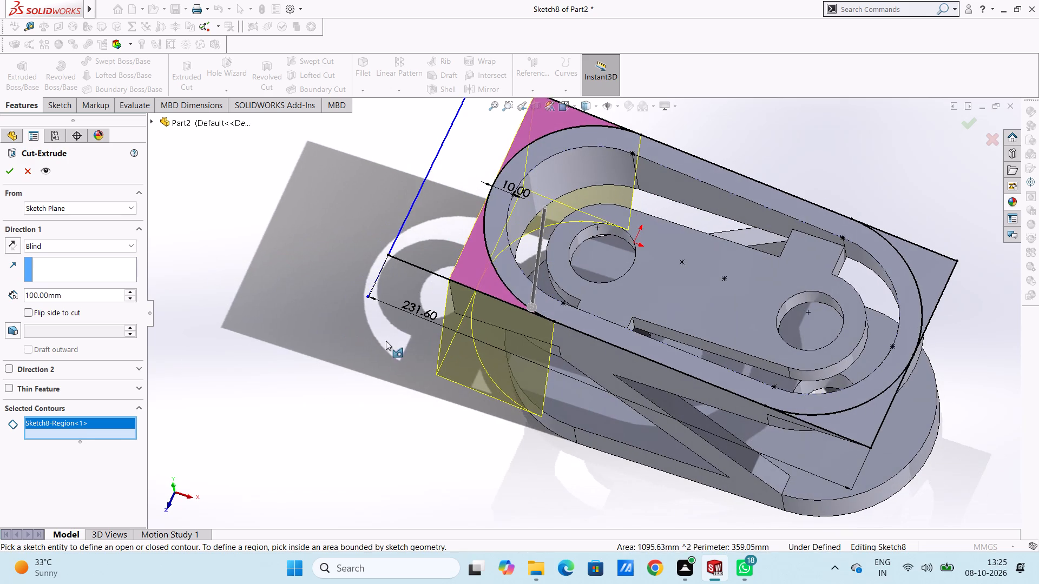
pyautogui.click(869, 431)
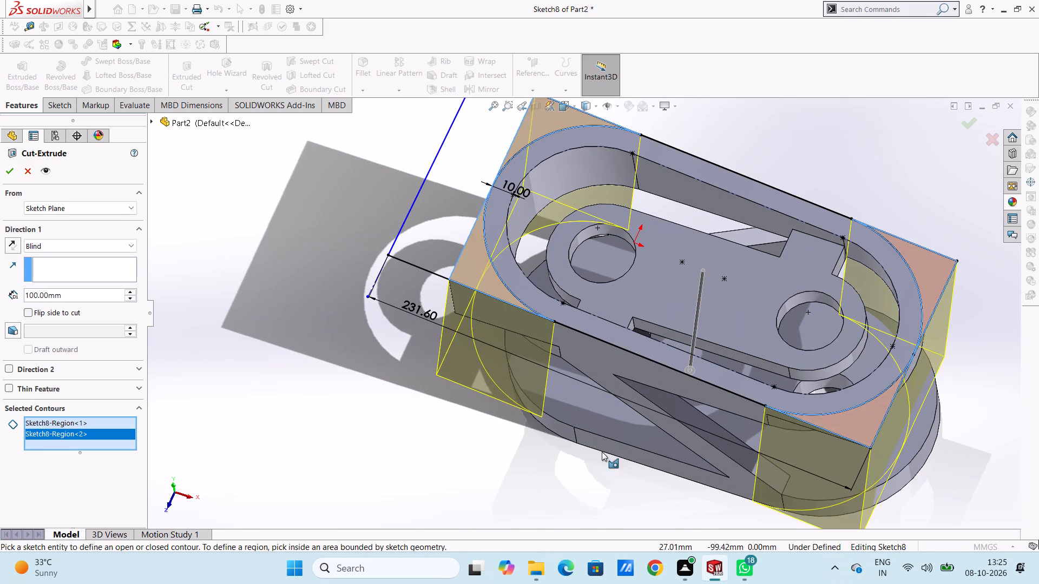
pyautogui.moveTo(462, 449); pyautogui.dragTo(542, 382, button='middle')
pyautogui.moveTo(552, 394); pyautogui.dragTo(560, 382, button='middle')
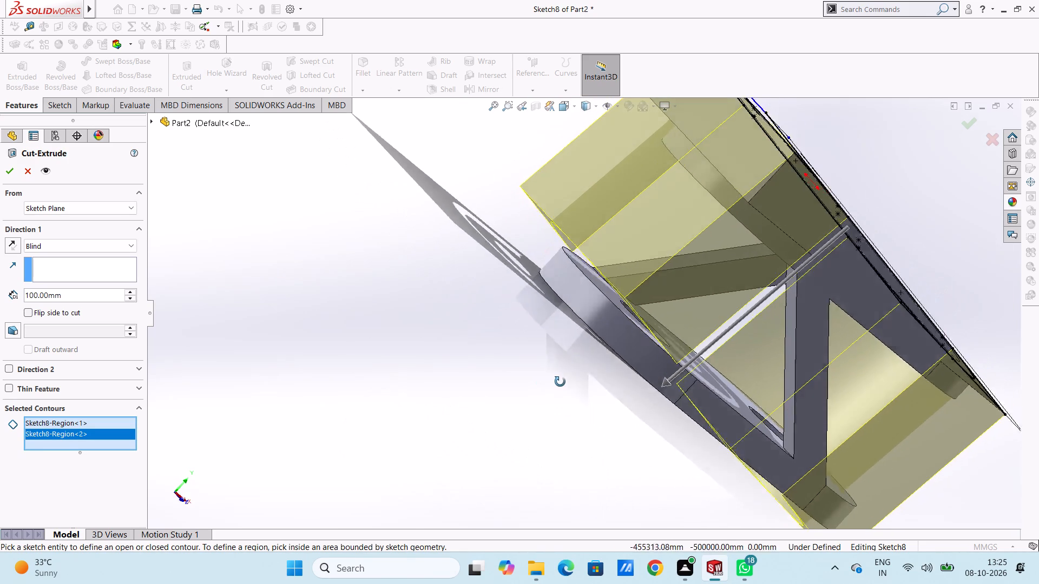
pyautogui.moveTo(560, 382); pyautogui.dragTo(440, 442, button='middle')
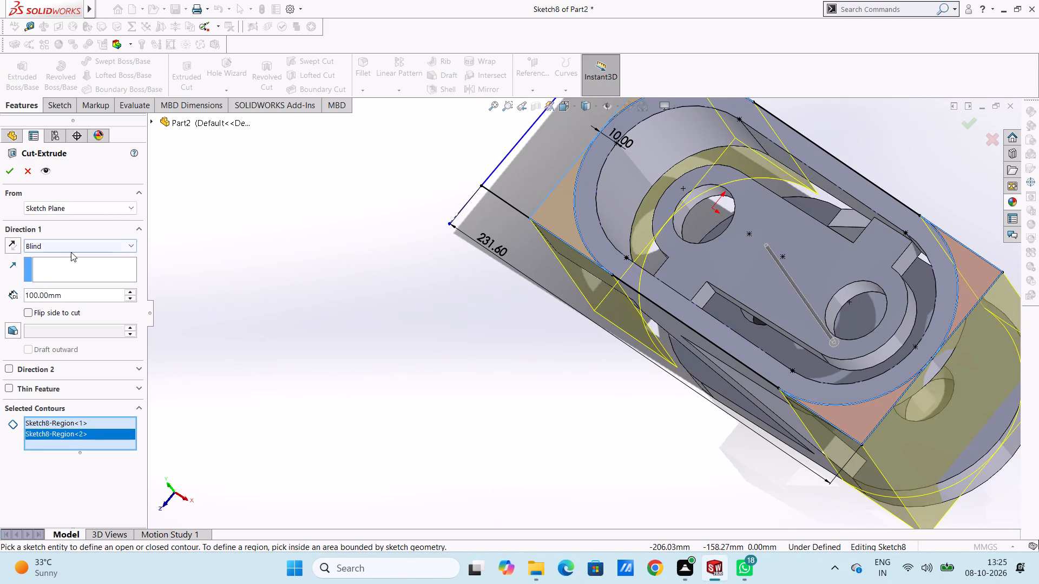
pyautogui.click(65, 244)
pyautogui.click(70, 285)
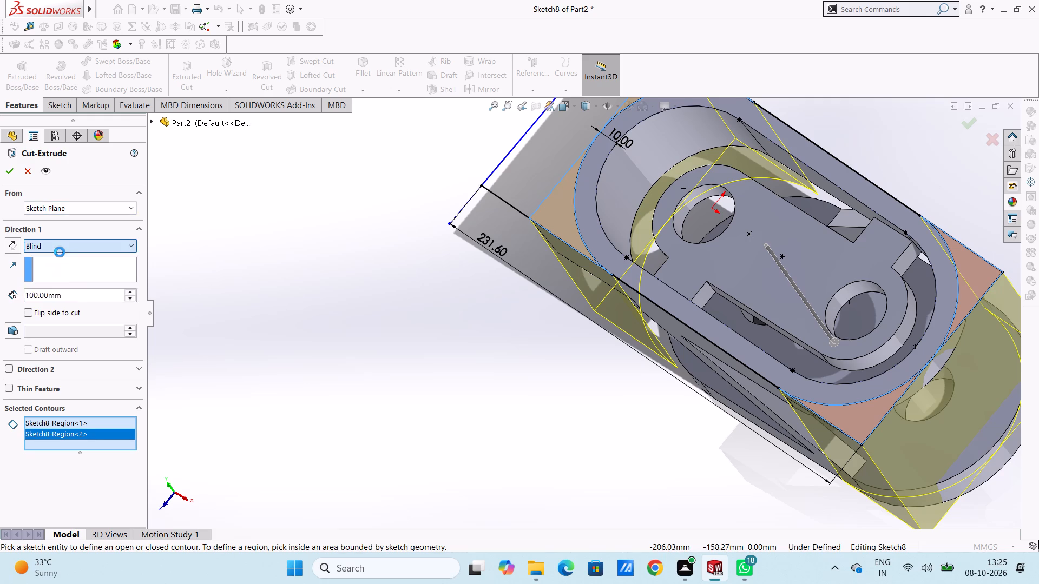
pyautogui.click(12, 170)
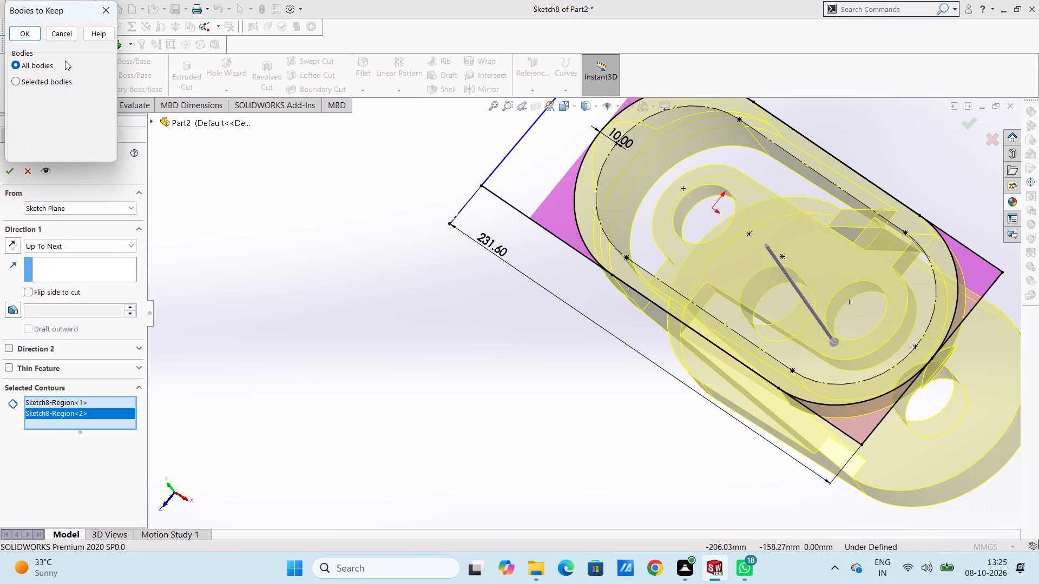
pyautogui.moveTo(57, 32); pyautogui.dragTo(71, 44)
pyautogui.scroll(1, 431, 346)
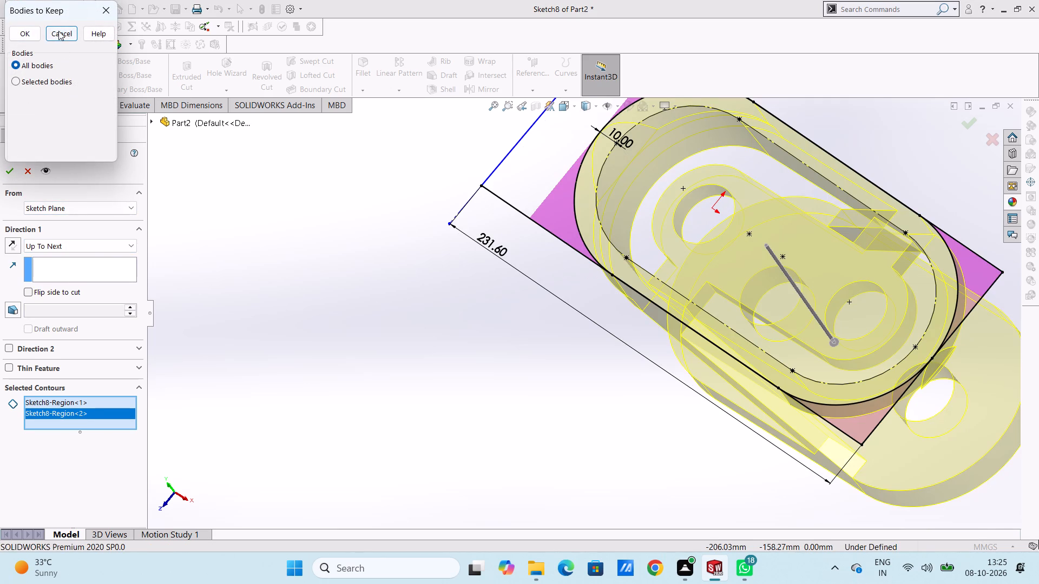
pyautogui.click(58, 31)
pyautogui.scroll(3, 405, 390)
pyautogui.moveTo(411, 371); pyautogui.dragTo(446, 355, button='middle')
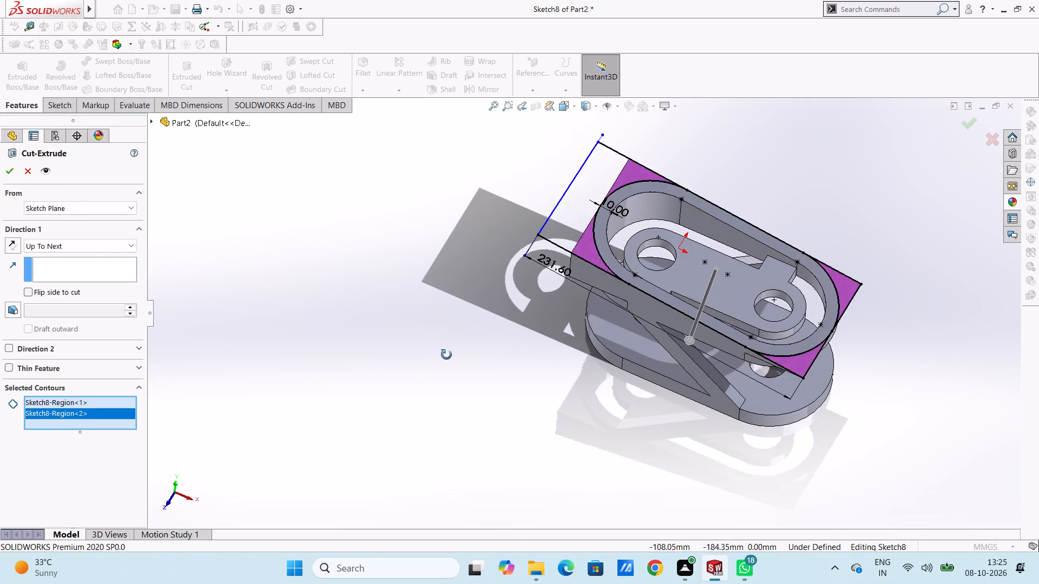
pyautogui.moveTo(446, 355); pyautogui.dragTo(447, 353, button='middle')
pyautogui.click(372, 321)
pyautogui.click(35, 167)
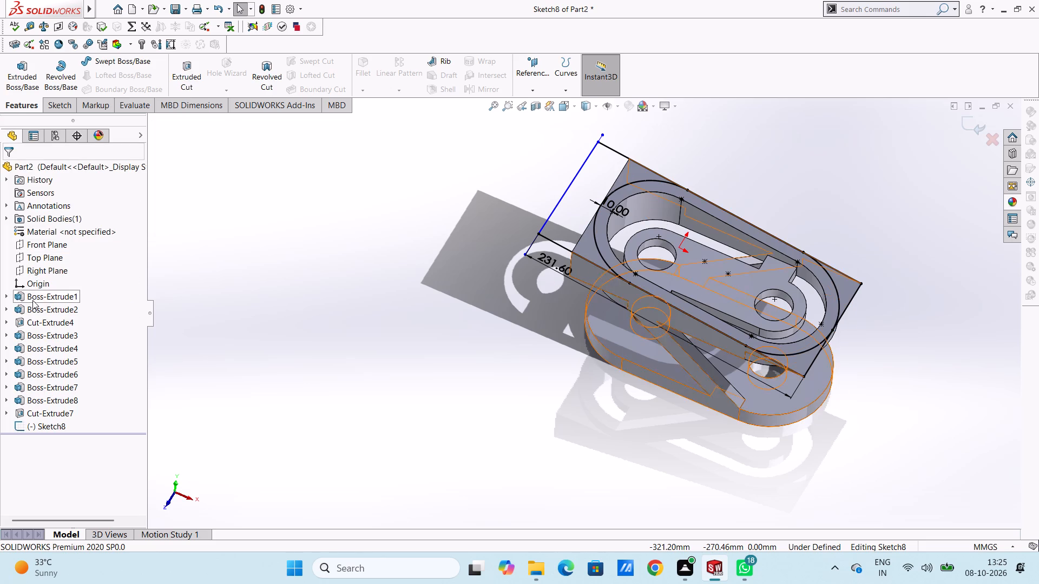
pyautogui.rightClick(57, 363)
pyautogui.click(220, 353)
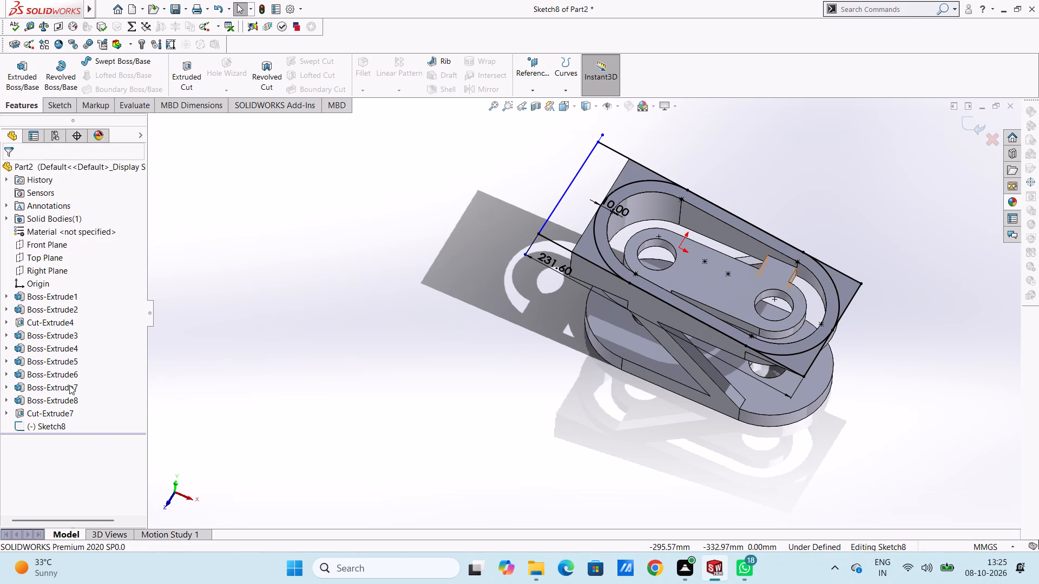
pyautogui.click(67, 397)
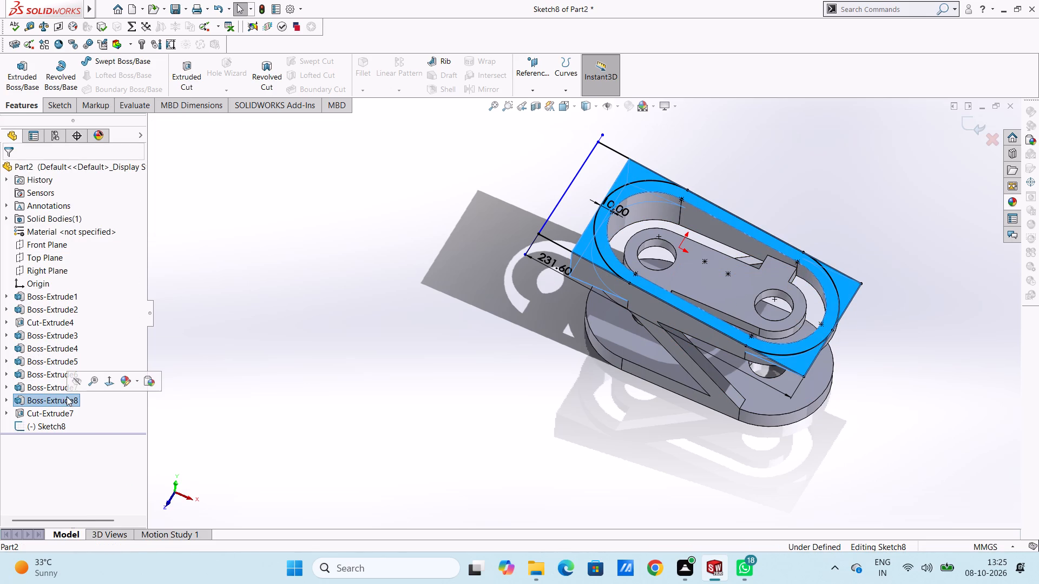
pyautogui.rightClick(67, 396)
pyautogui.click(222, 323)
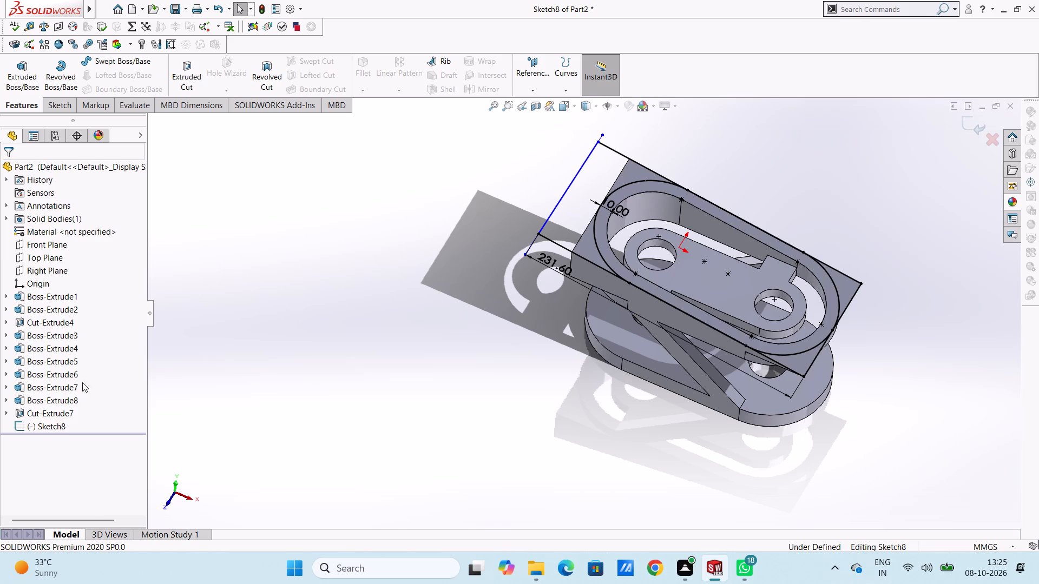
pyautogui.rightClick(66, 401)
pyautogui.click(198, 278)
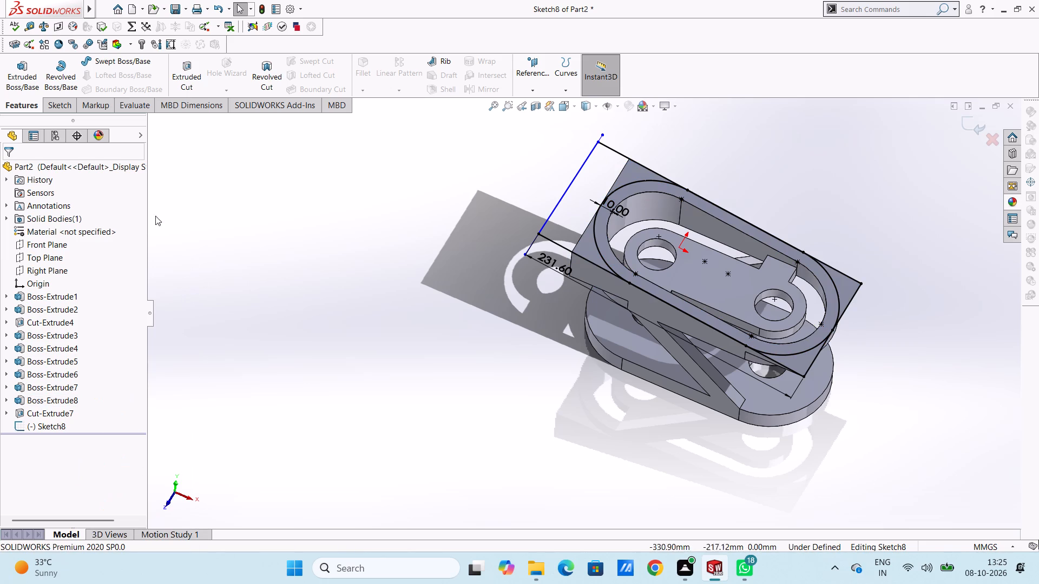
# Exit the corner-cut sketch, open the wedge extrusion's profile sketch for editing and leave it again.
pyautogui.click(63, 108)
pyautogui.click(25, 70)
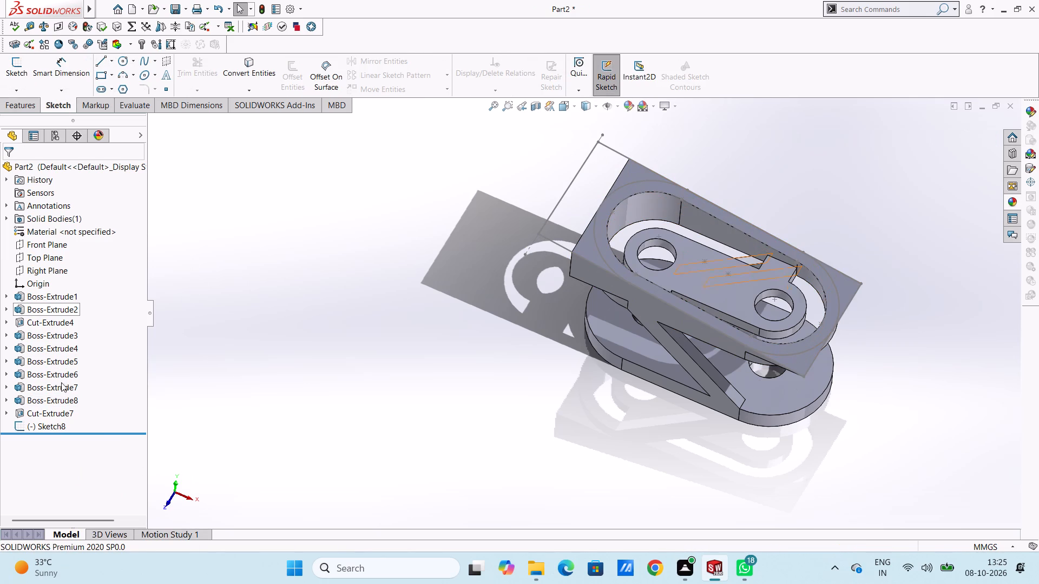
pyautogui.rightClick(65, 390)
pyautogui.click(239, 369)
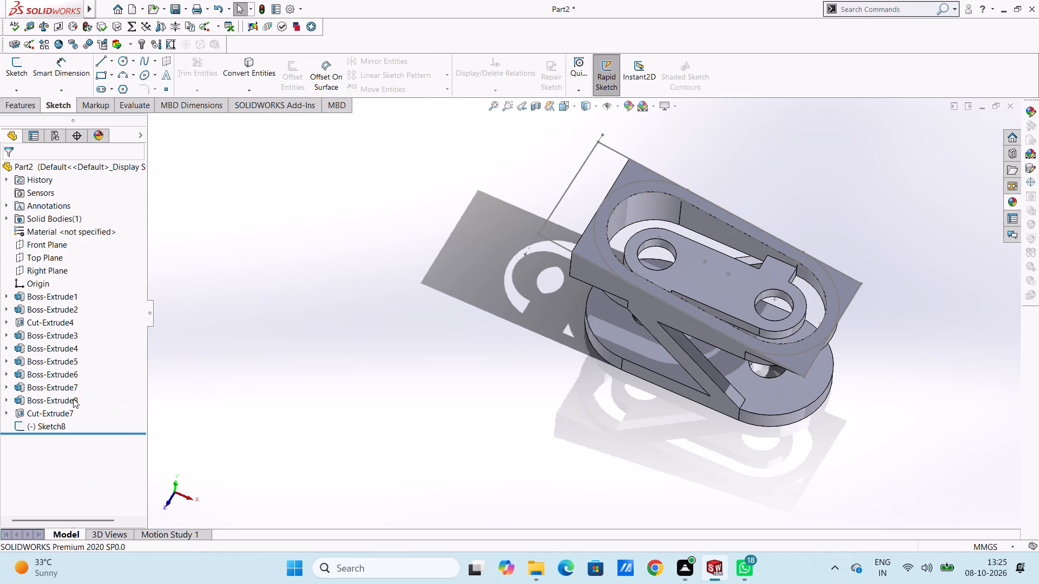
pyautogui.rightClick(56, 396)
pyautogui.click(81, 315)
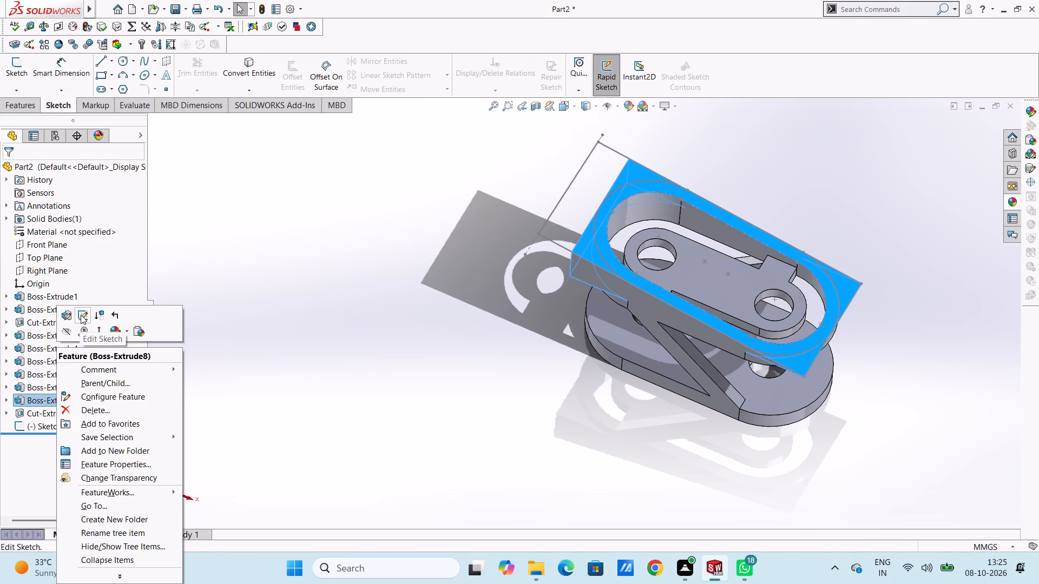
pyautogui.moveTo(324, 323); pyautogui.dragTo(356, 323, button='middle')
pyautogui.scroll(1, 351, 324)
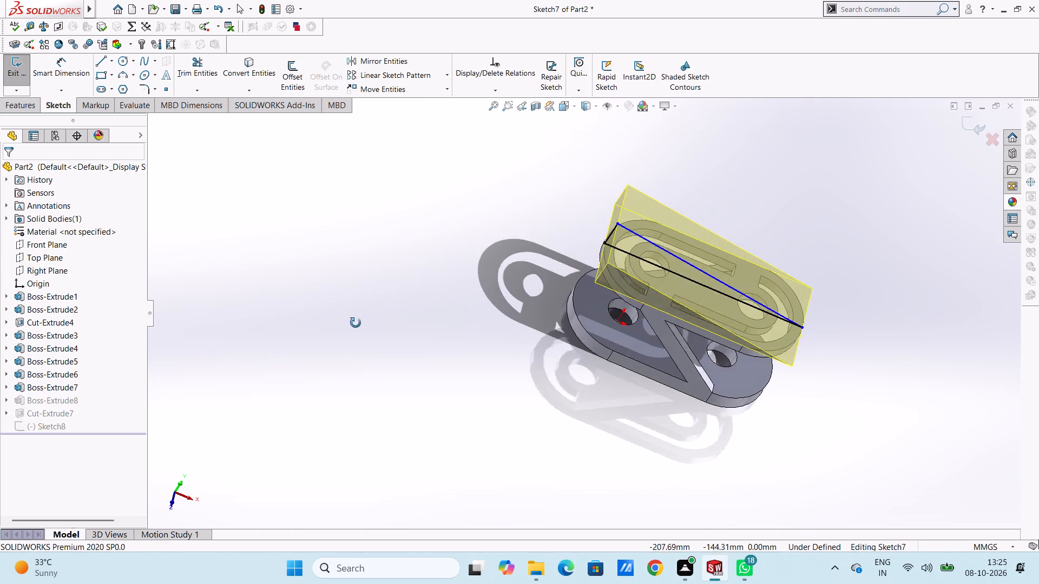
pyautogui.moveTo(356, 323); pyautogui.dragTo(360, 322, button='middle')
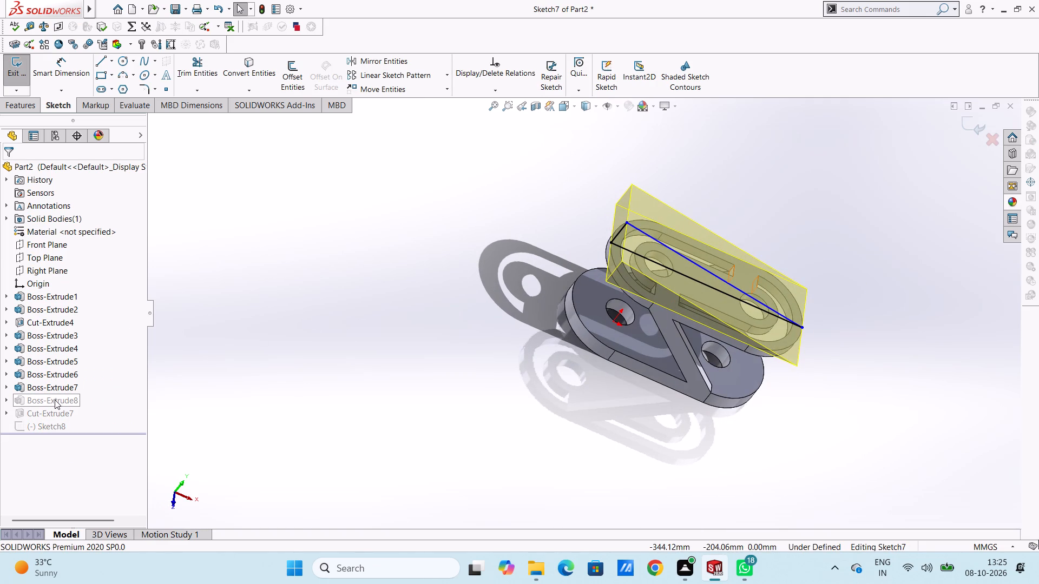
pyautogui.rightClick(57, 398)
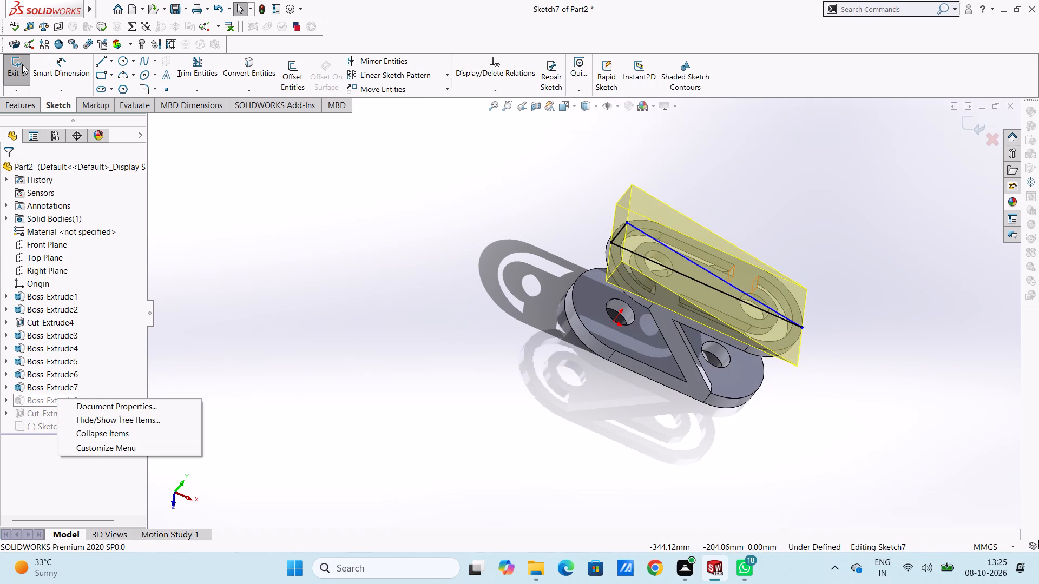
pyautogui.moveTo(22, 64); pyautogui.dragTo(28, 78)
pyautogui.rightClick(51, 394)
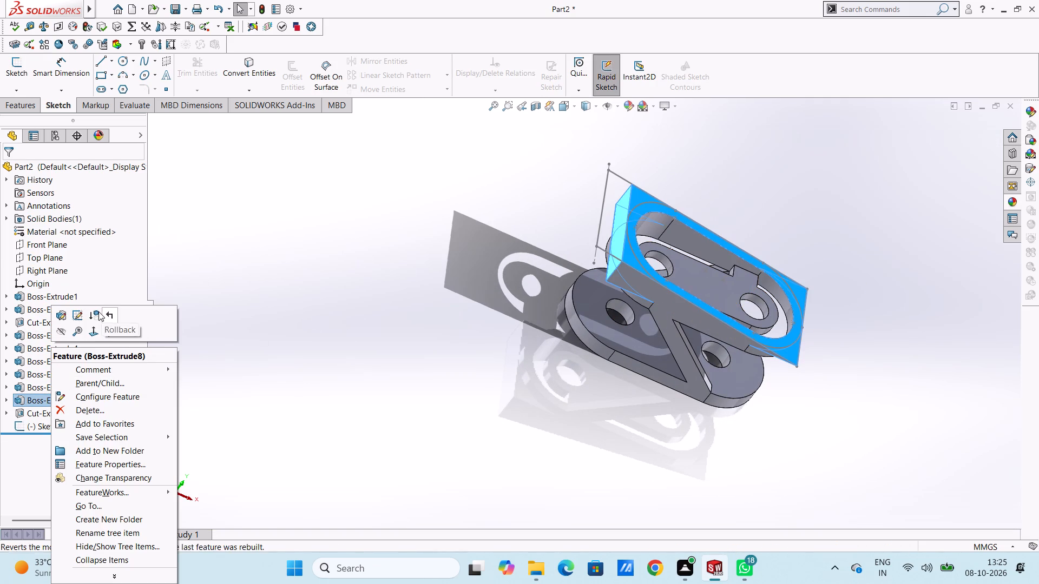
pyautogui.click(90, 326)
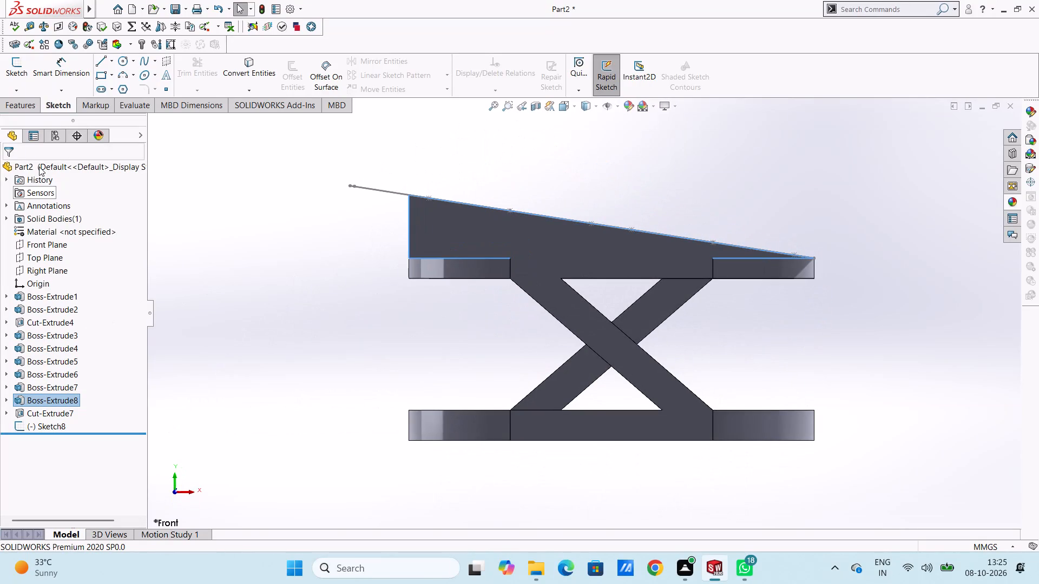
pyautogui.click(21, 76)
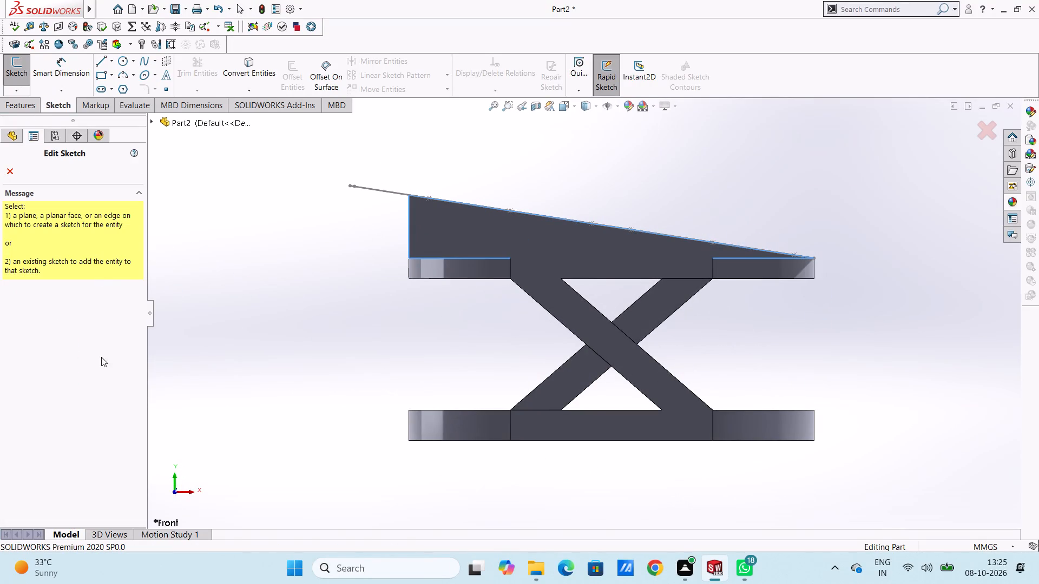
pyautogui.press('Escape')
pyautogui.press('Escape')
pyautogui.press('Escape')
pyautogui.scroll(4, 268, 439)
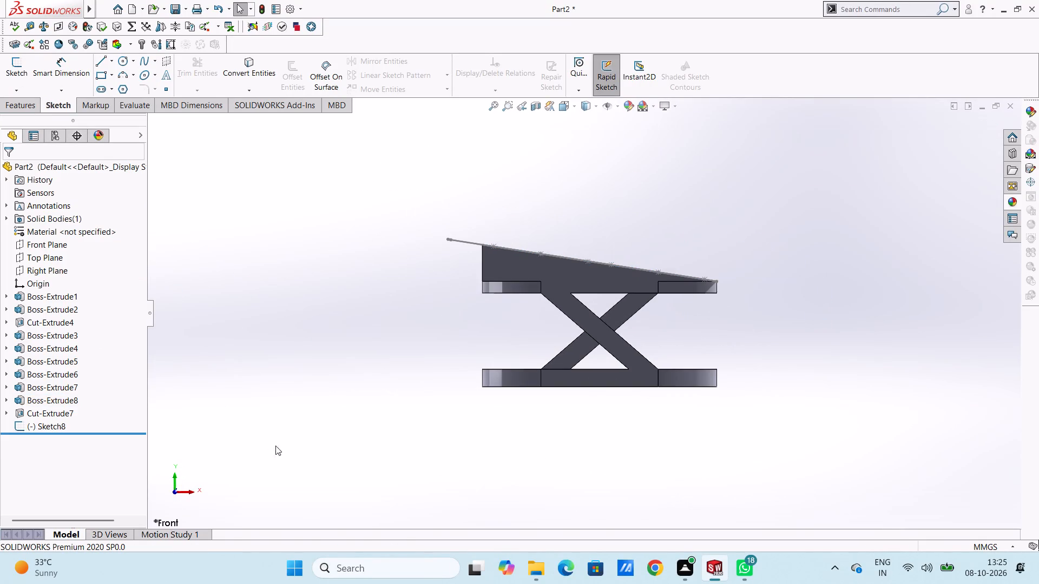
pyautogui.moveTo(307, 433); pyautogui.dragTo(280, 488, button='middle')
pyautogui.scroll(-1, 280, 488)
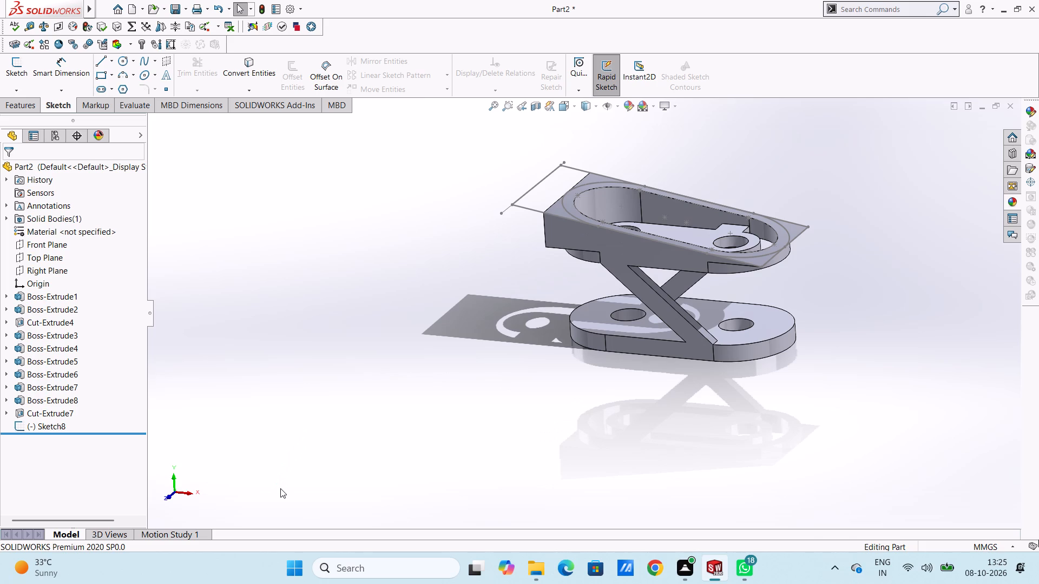
# Undo the long side's length dimension, the added end line and the side extensions in the slanted face's sketch.
pyautogui.hotkey('ctrl', 'z')
pyautogui.hotkey('ctrl', 'z')
pyautogui.hotkey('ctrl', 'z')
pyautogui.hotkey('ctrl', 'z')
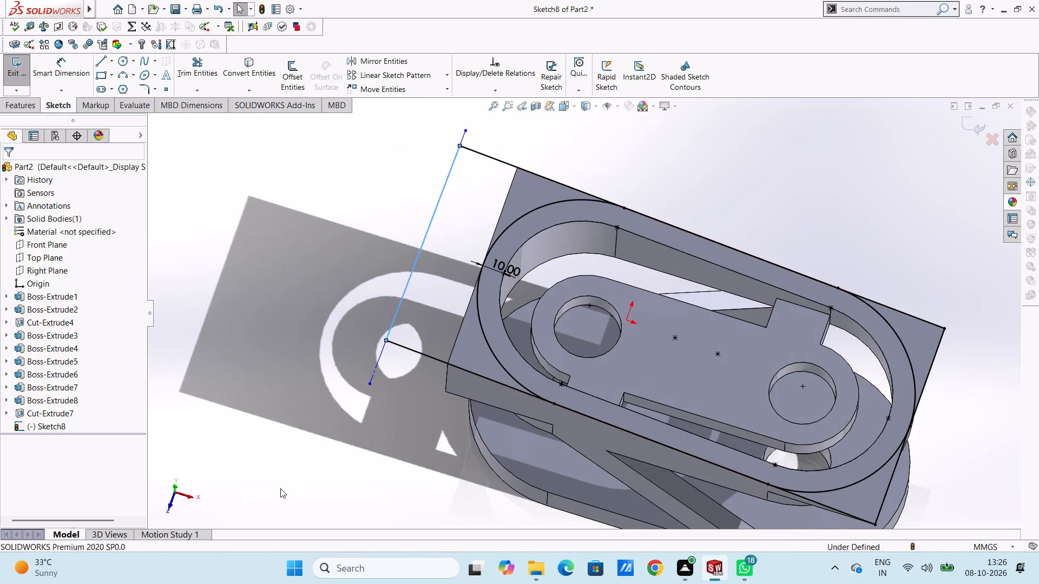
pyautogui.hotkey('ctrl', 'z')
pyautogui.hotkey('ctrl', 'z')
pyautogui.hotkey('ctrl', 'z')
pyautogui.hotkey('ctrl', 'z')
pyautogui.hotkey('ctrl', 'z')
pyautogui.hotkey('ctrl', 'z')
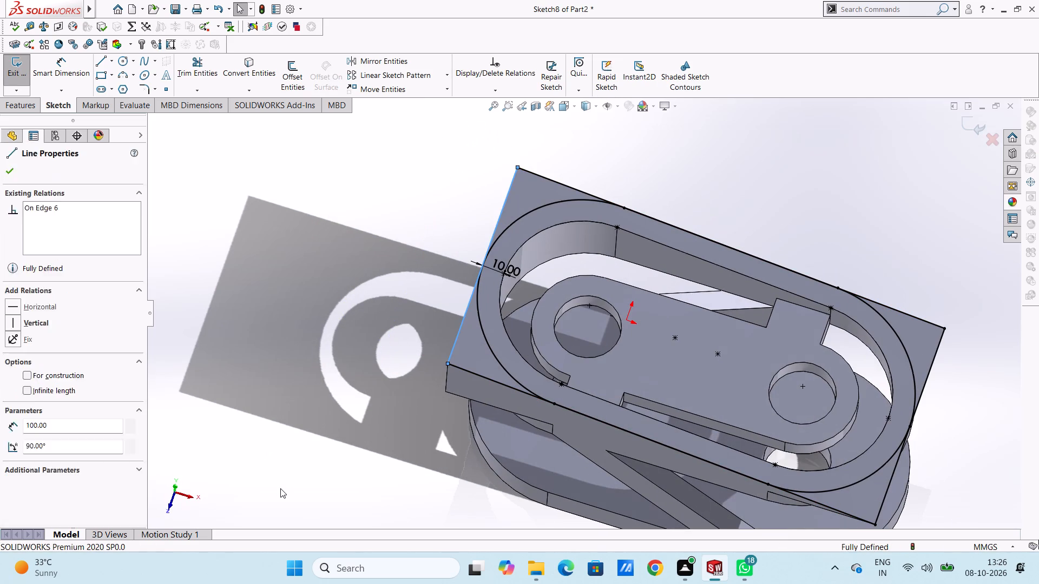
# Undo the rest of the corner-cut sketch on the wedge's slanted face, removing its rectangle, slot outline and 10 mm dimensions.
pyautogui.hotkey('ctrl', 'z')
pyautogui.hotkey('ctrl', 'z')
pyautogui.hotkey('ctrl', 'z')
pyautogui.hotkey('ctrl', 'z')
pyautogui.hotkey('ctrl', 'z')
pyautogui.hotkey('ctrl', 'z')
pyautogui.hotkey('ctrl', 'z')
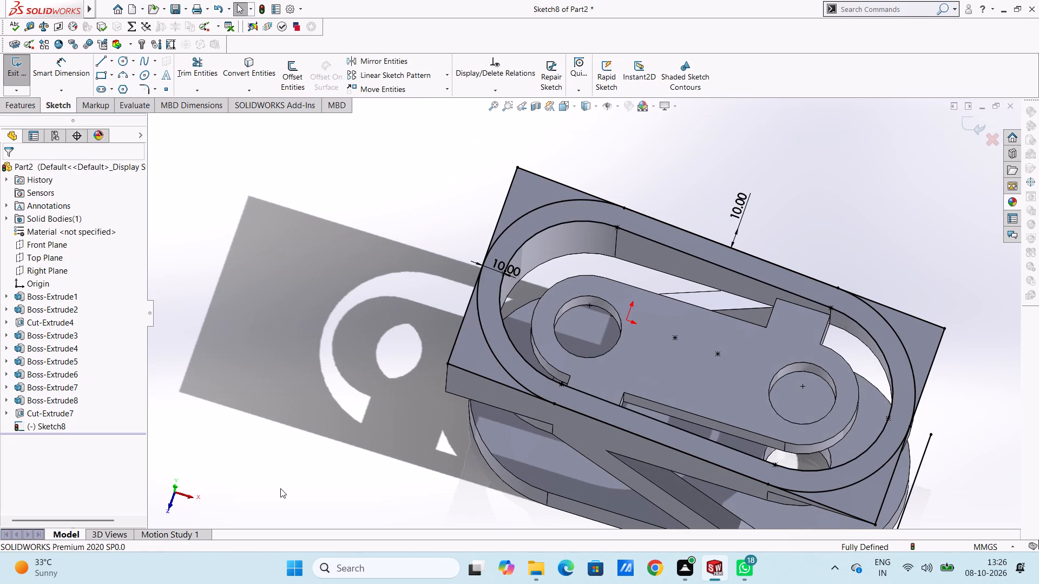
pyautogui.hotkey('ctrl', 'z')
pyautogui.hotkey('ctrl', 'z')
pyautogui.hotkey('ctrl', 'z')
pyautogui.hotkey('ctrl', 'z')
pyautogui.hotkey('ctrl', 'z')
pyautogui.hotkey('ctrl', 'z')
pyautogui.hotkey('ctrl', 'z')
pyautogui.hotkey('ctrl', 'z')
pyautogui.hotkey('ctrl', 'z')
pyautogui.hotkey('ctrl', 'z')
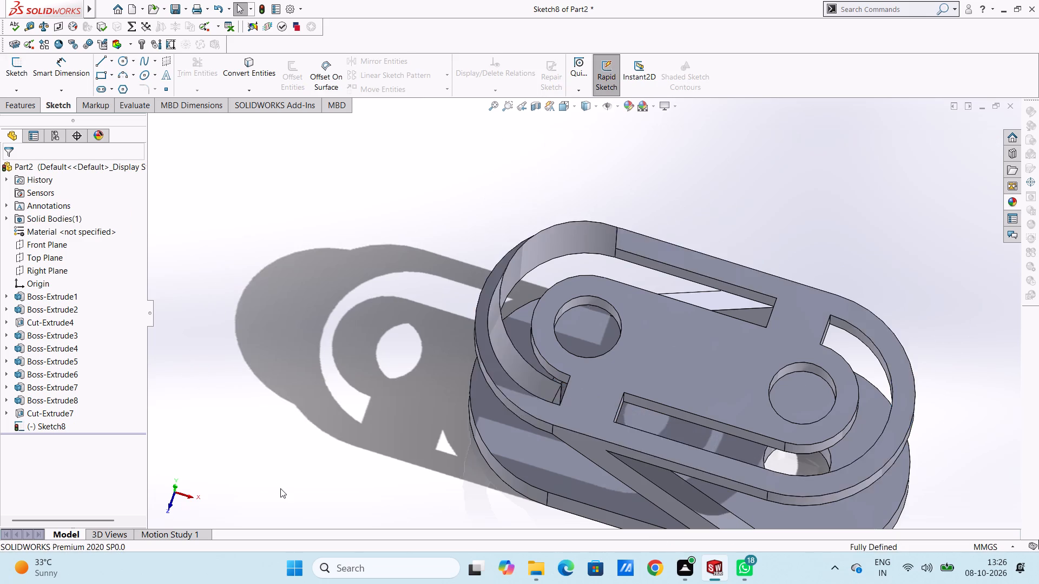
pyautogui.hotkey('ctrl', 'z')
pyautogui.hotkey('ctrl', 'z')
pyautogui.hotkey('ctrl', 'z')
pyautogui.hotkey('ctrl', 'z')
pyautogui.hotkey('ctrl', 'z')
pyautogui.hotkey('ctrl', 'z')
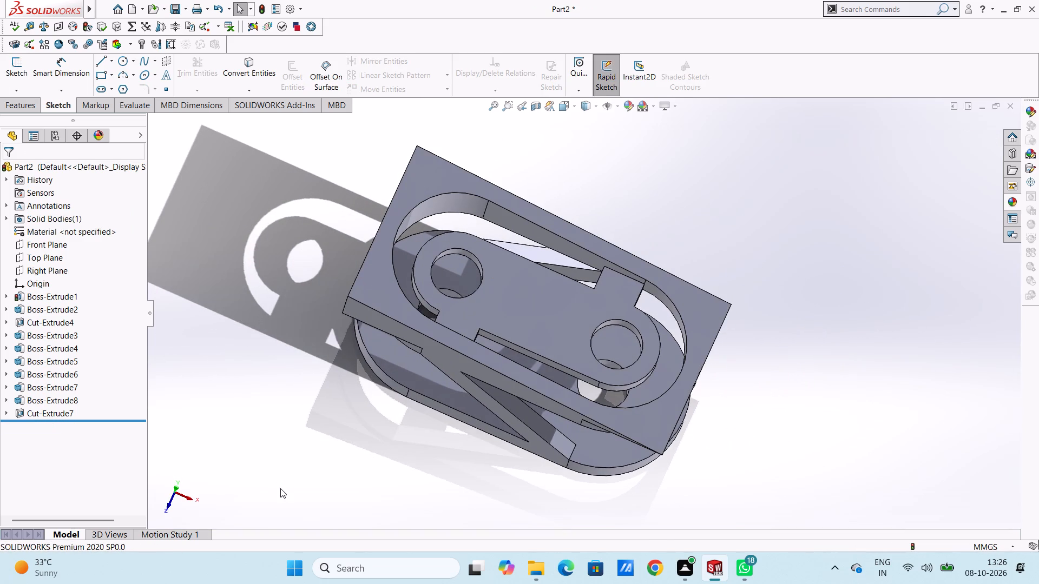
# Undo the slot cut through the wedge, the wedge extrusion and its profile lines, back to the Front Plane sketch.
pyautogui.hotkey('ctrl', 'z')
pyautogui.hotkey('ctrl', 'z')
pyautogui.hotkey('ctrl', 'z')
pyautogui.hotkey('ctrl', 'z')
pyautogui.hotkey('ctrl', 'z')
pyautogui.hotkey('ctrl', 'z')
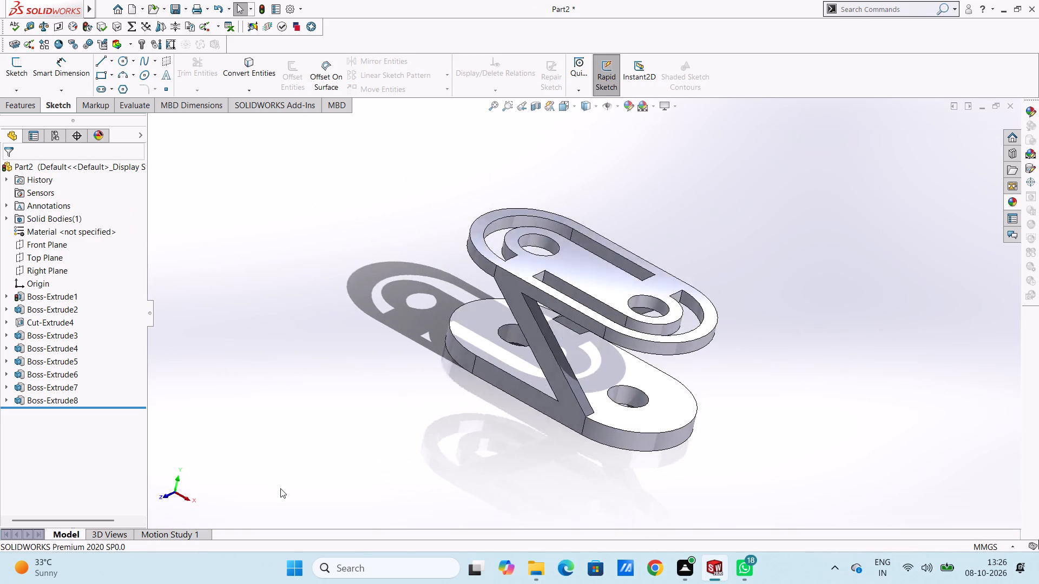
pyautogui.hotkey('ctrl', 'z')
pyautogui.hotkey('ctrl', 'z')
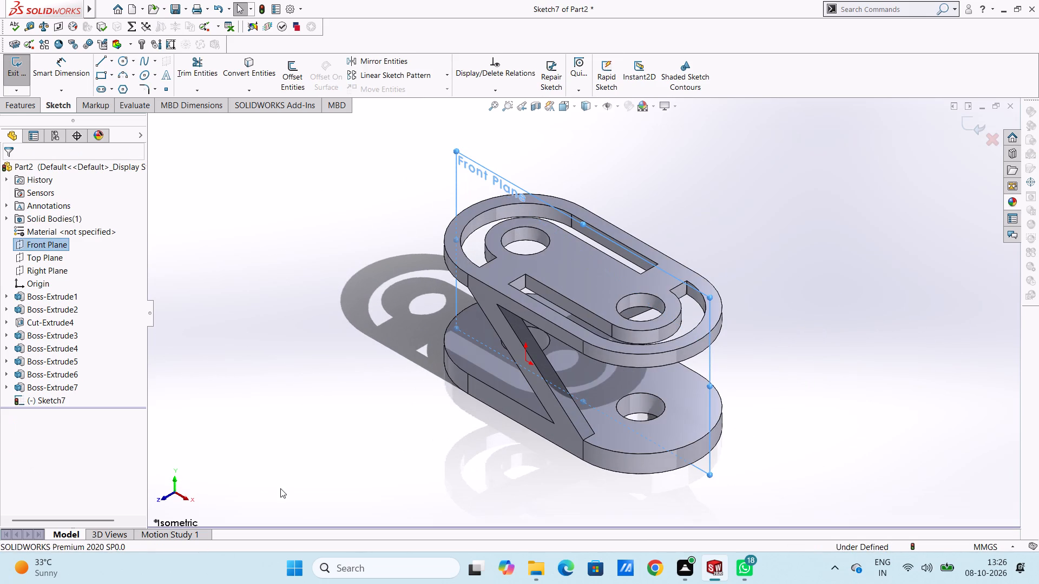
# Undo the remaining empty sketch on the Front Plane.
pyautogui.hotkey('ctrl', 'z')
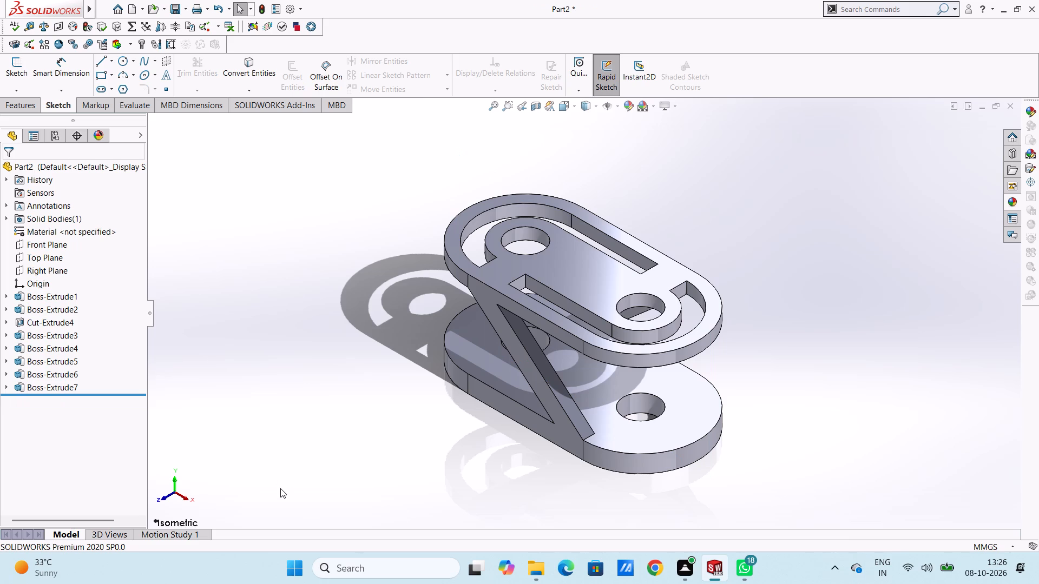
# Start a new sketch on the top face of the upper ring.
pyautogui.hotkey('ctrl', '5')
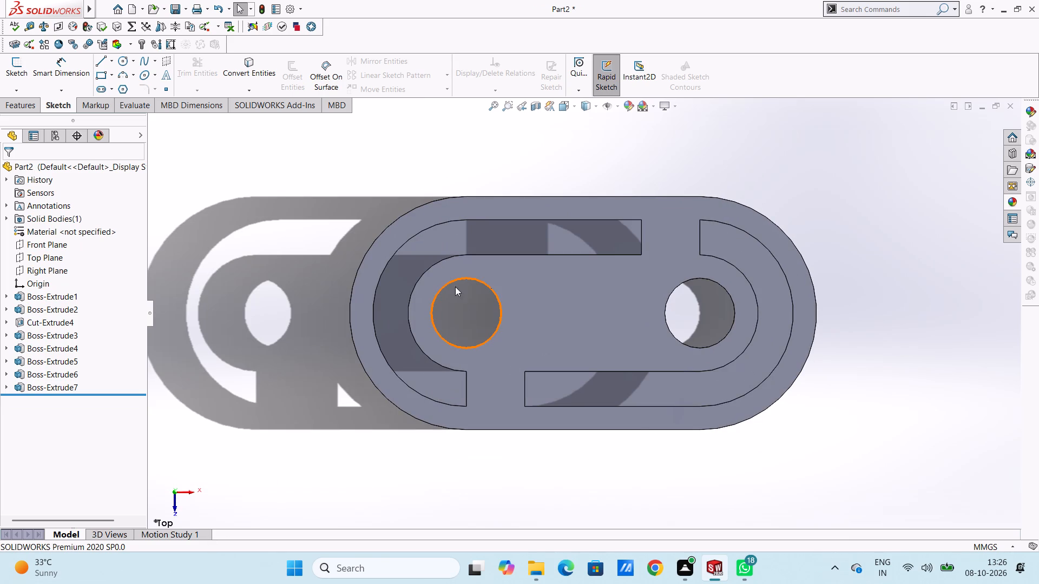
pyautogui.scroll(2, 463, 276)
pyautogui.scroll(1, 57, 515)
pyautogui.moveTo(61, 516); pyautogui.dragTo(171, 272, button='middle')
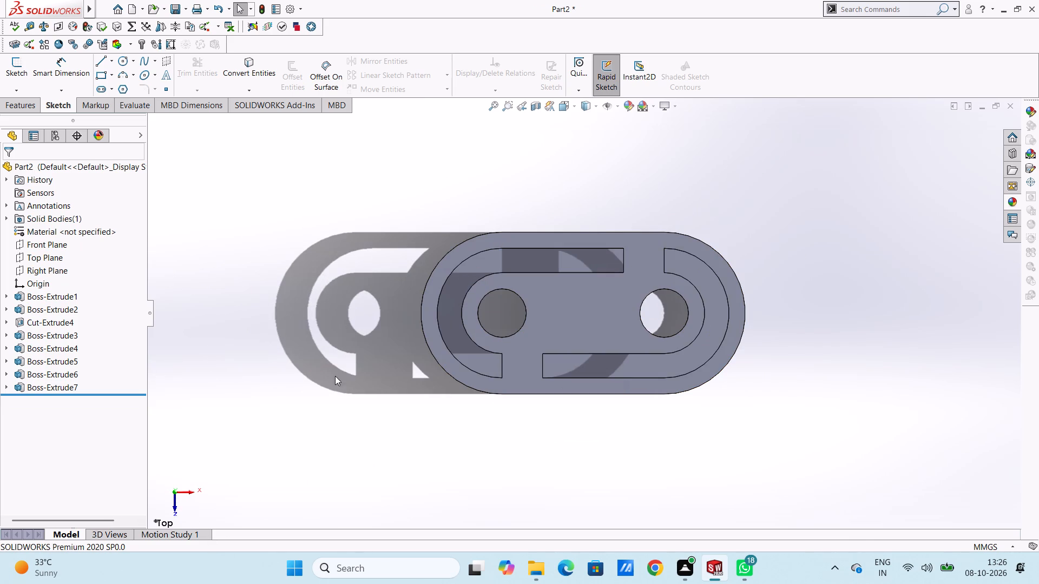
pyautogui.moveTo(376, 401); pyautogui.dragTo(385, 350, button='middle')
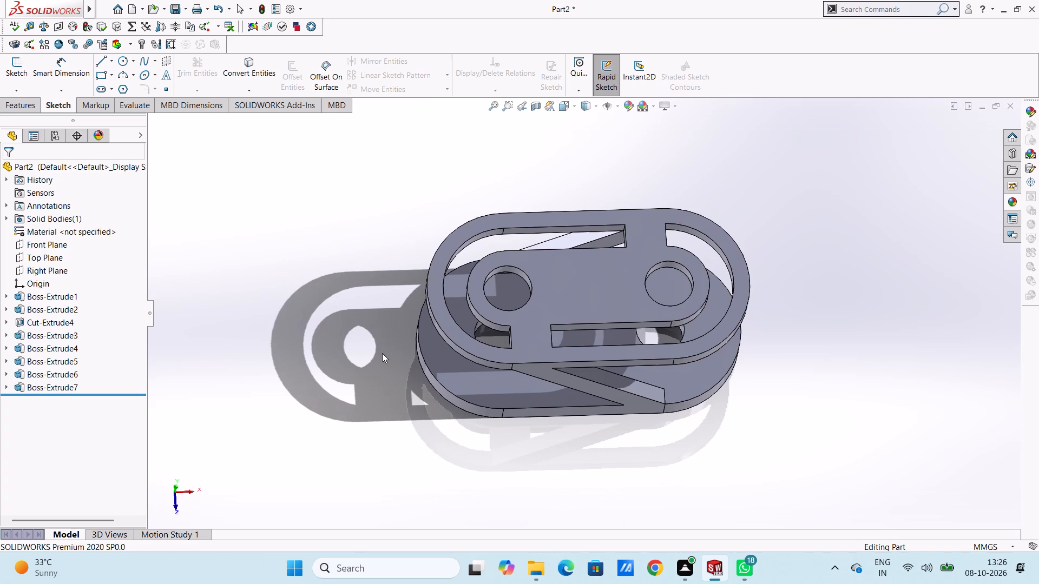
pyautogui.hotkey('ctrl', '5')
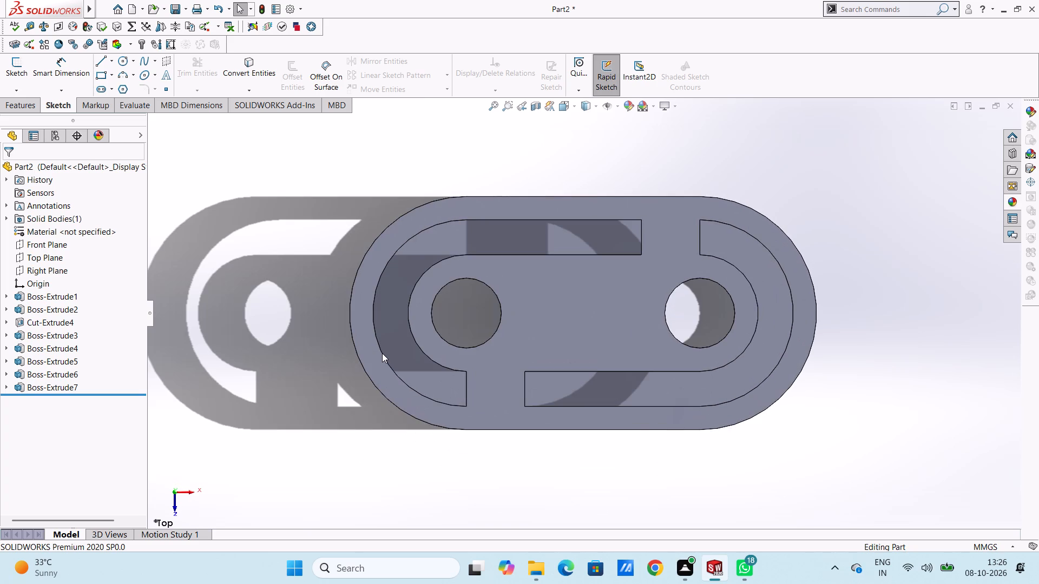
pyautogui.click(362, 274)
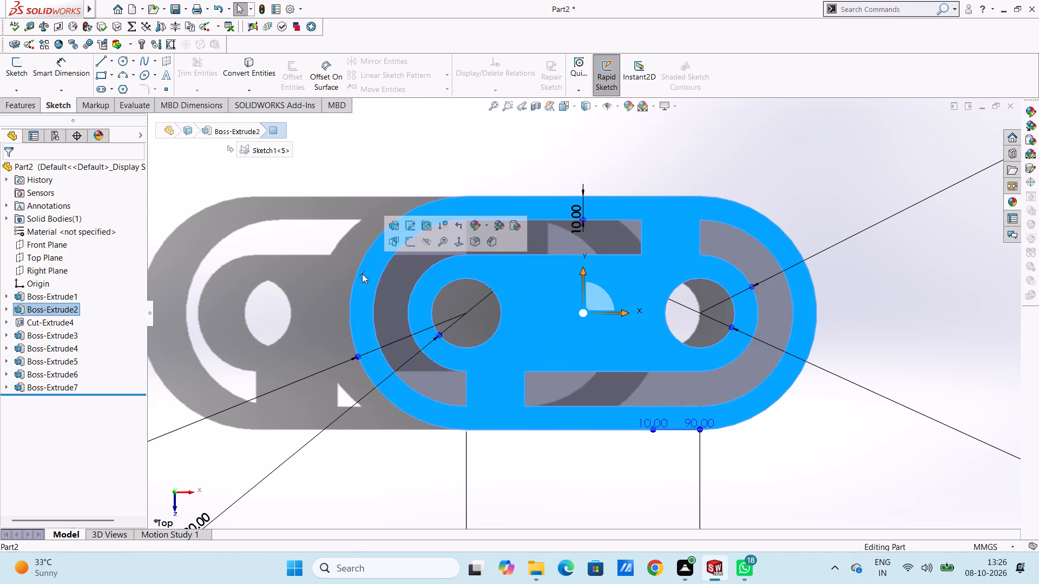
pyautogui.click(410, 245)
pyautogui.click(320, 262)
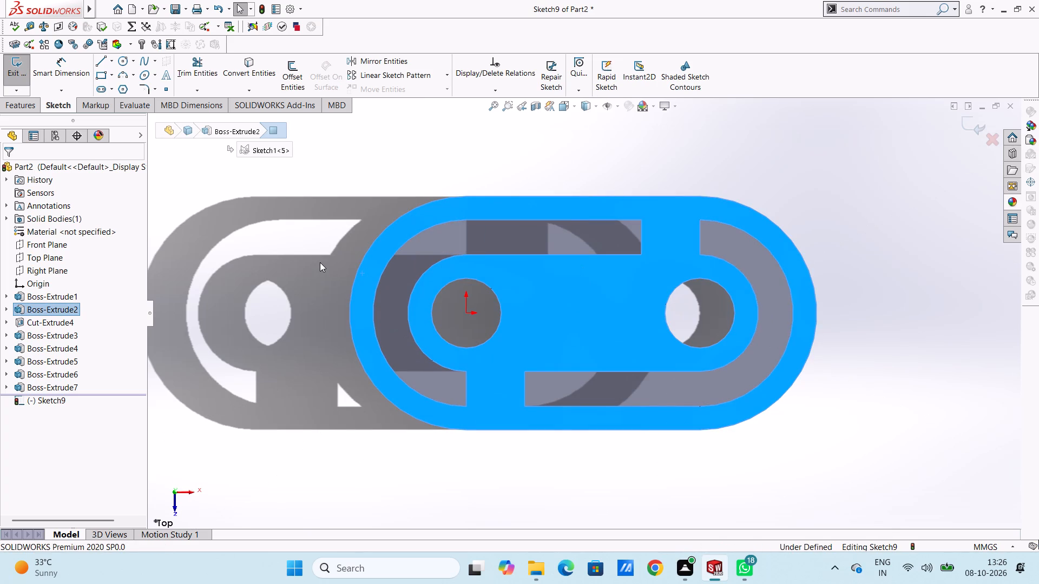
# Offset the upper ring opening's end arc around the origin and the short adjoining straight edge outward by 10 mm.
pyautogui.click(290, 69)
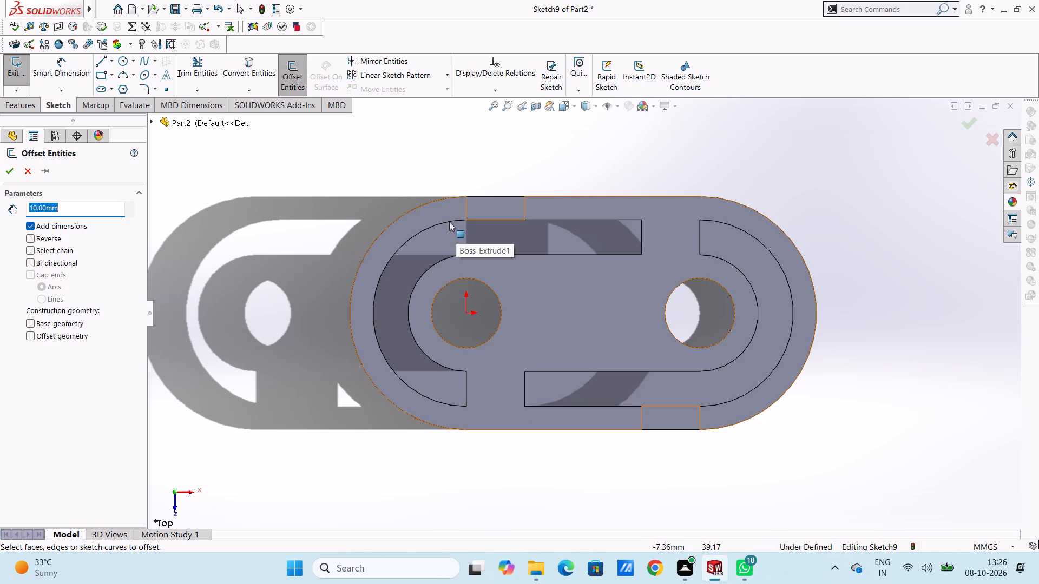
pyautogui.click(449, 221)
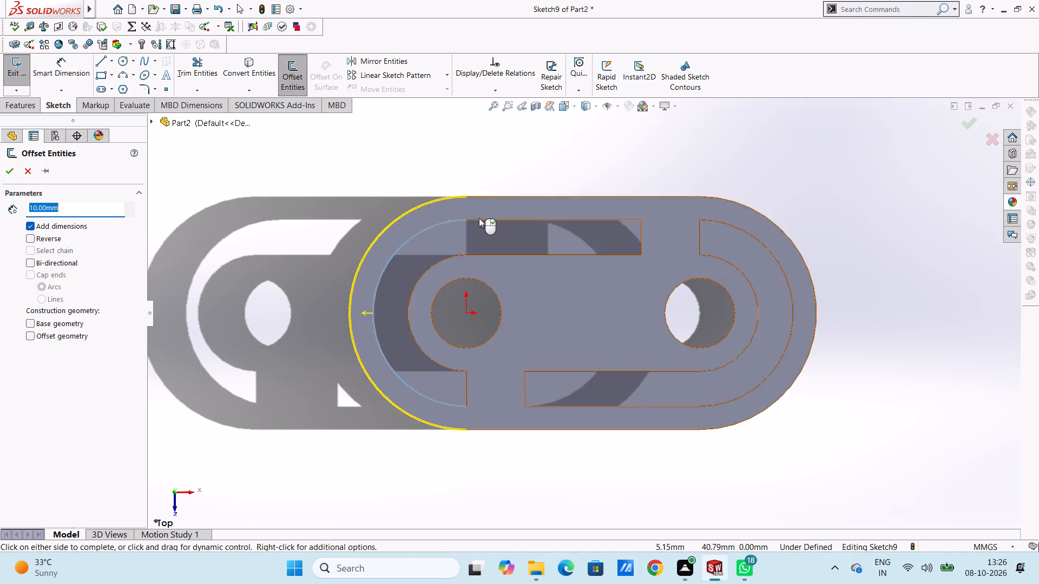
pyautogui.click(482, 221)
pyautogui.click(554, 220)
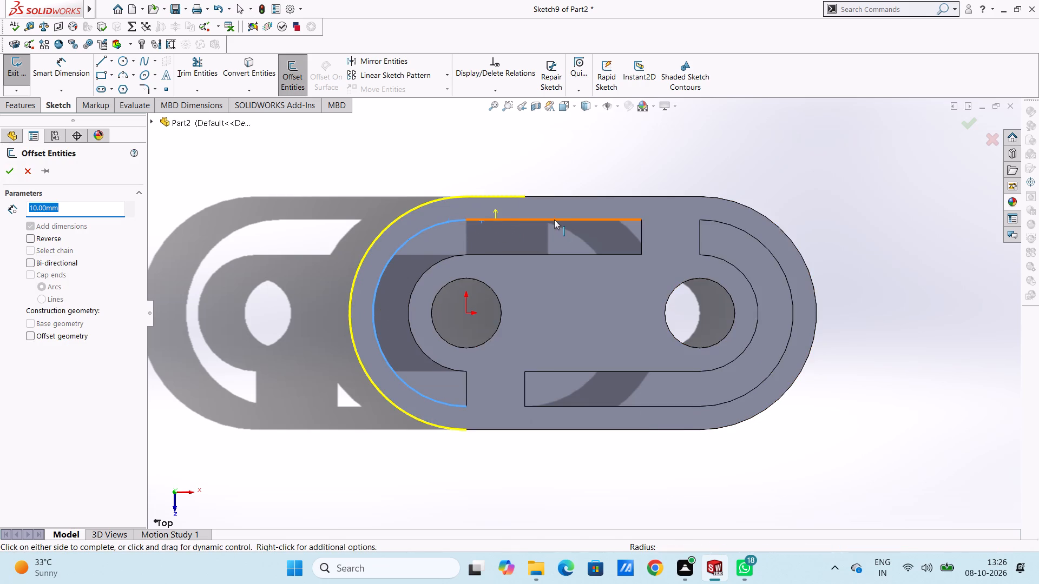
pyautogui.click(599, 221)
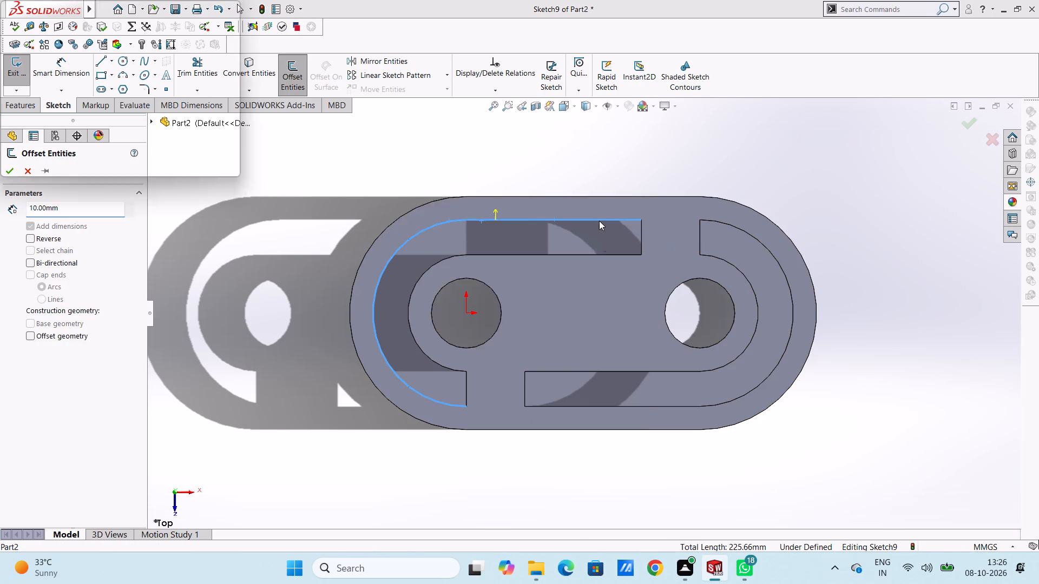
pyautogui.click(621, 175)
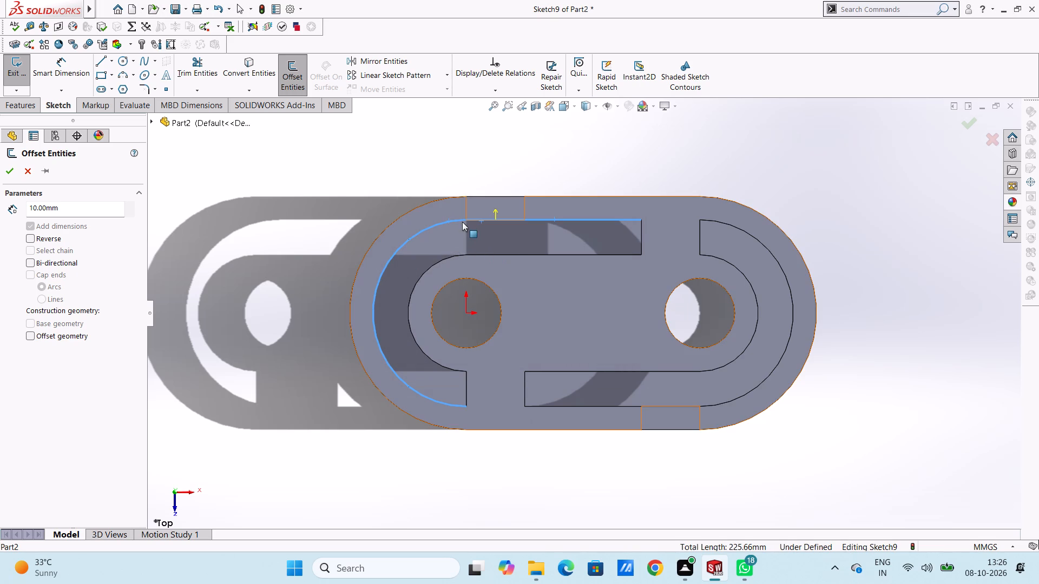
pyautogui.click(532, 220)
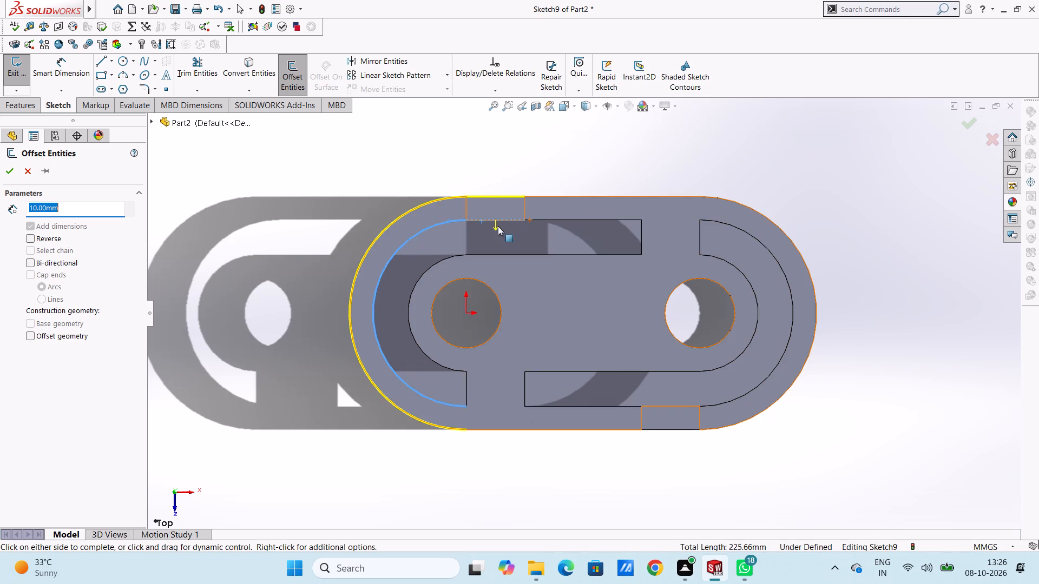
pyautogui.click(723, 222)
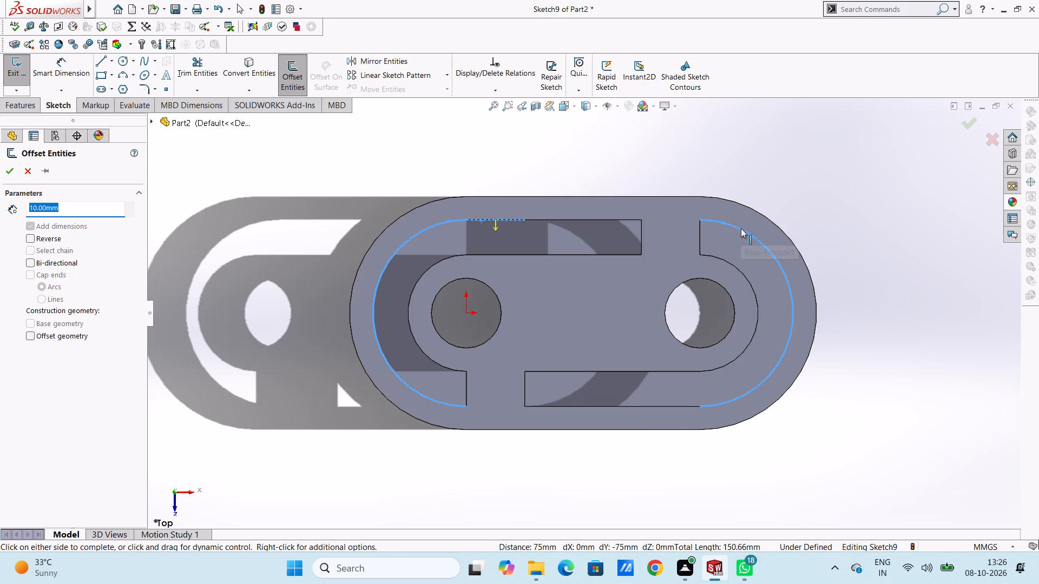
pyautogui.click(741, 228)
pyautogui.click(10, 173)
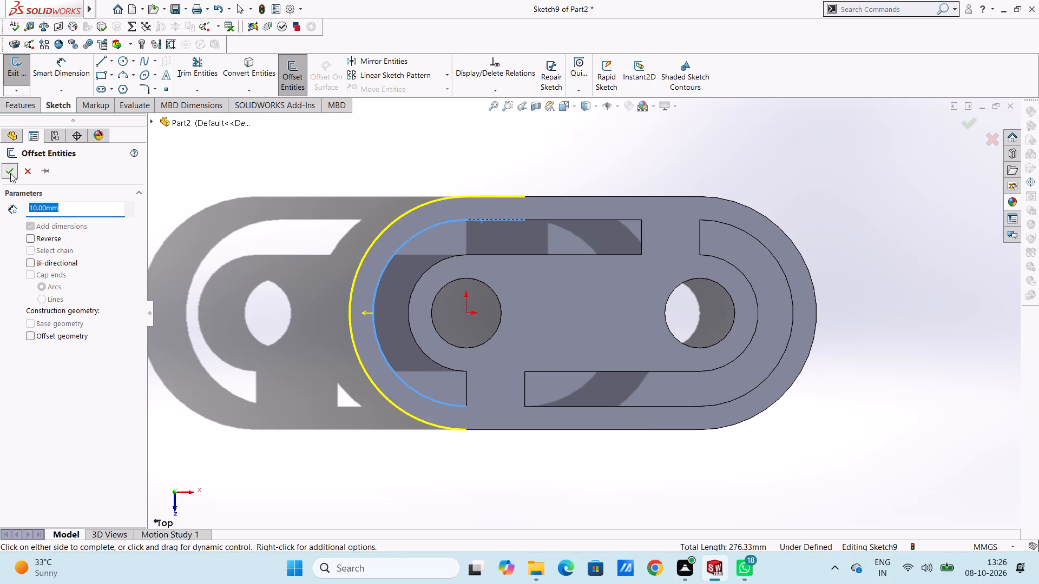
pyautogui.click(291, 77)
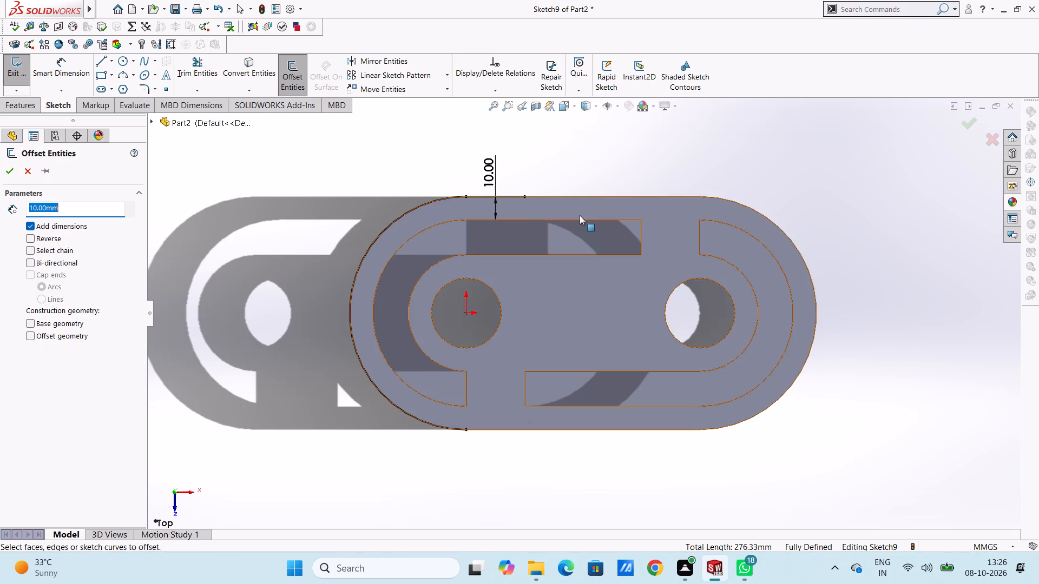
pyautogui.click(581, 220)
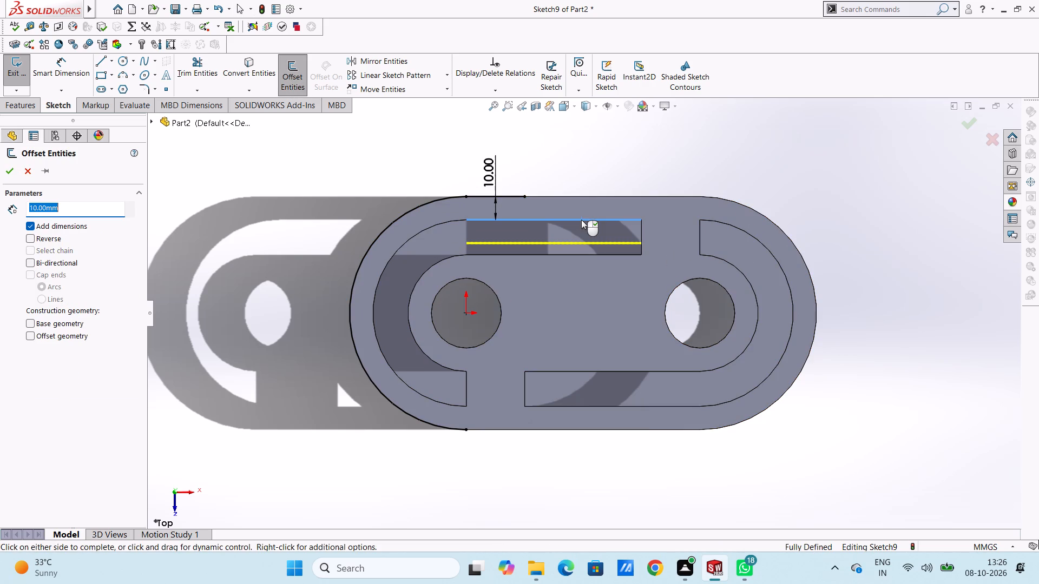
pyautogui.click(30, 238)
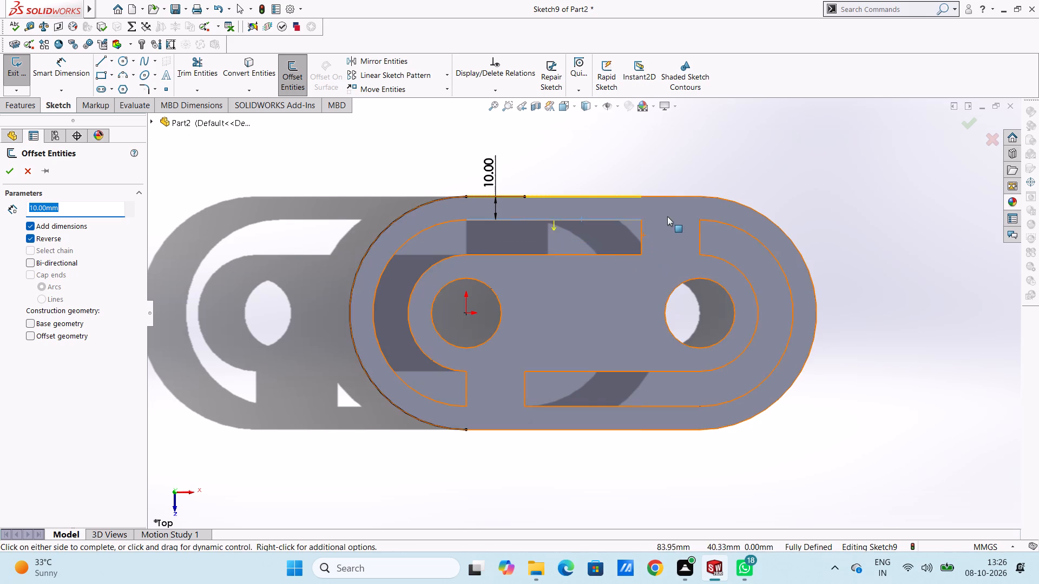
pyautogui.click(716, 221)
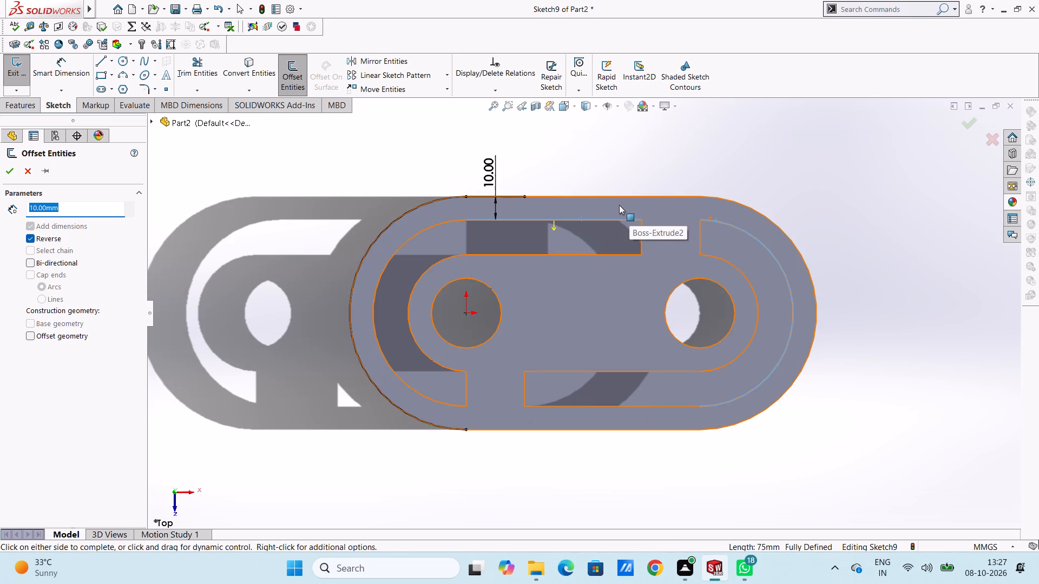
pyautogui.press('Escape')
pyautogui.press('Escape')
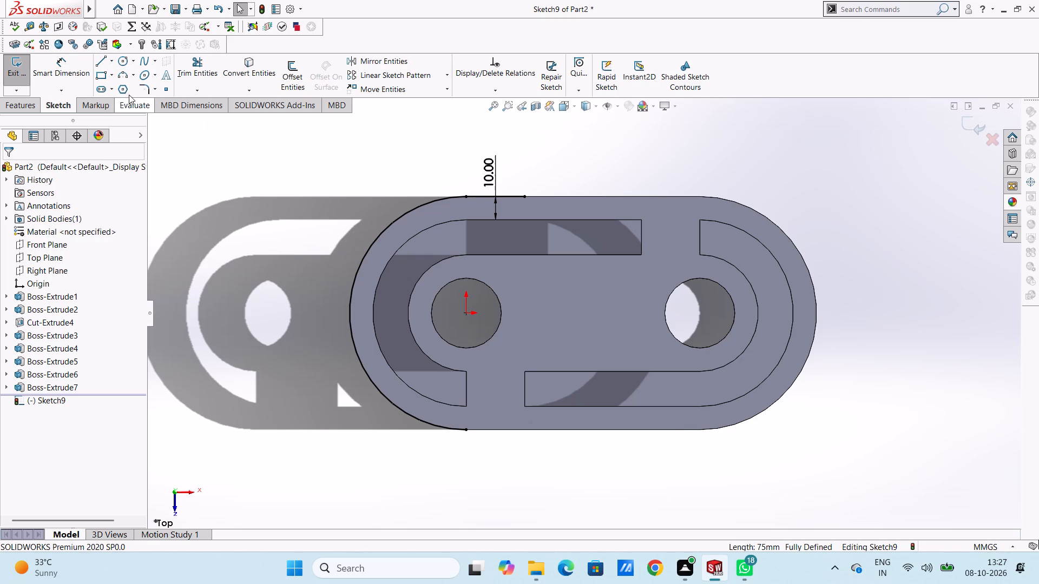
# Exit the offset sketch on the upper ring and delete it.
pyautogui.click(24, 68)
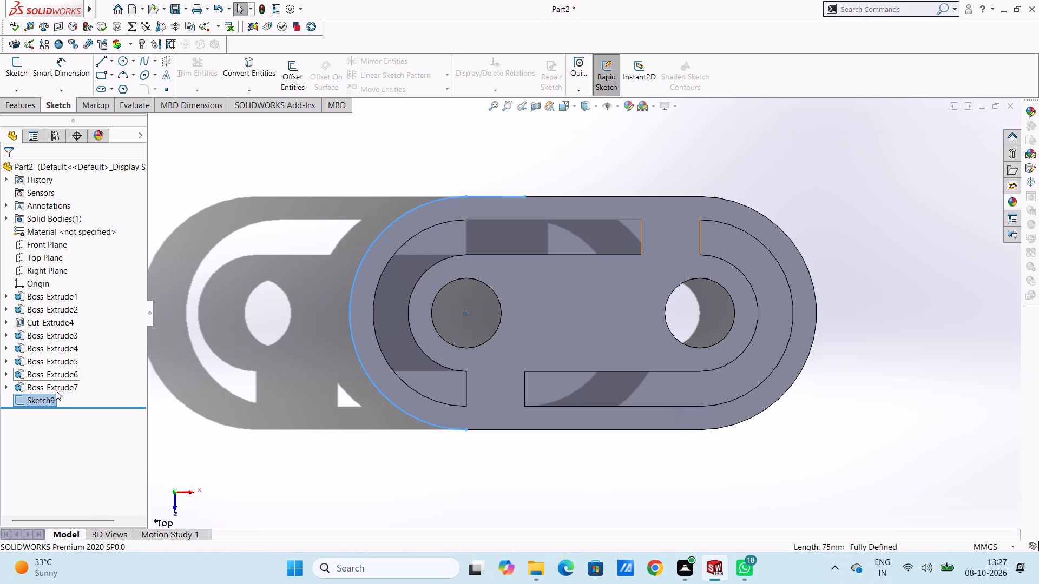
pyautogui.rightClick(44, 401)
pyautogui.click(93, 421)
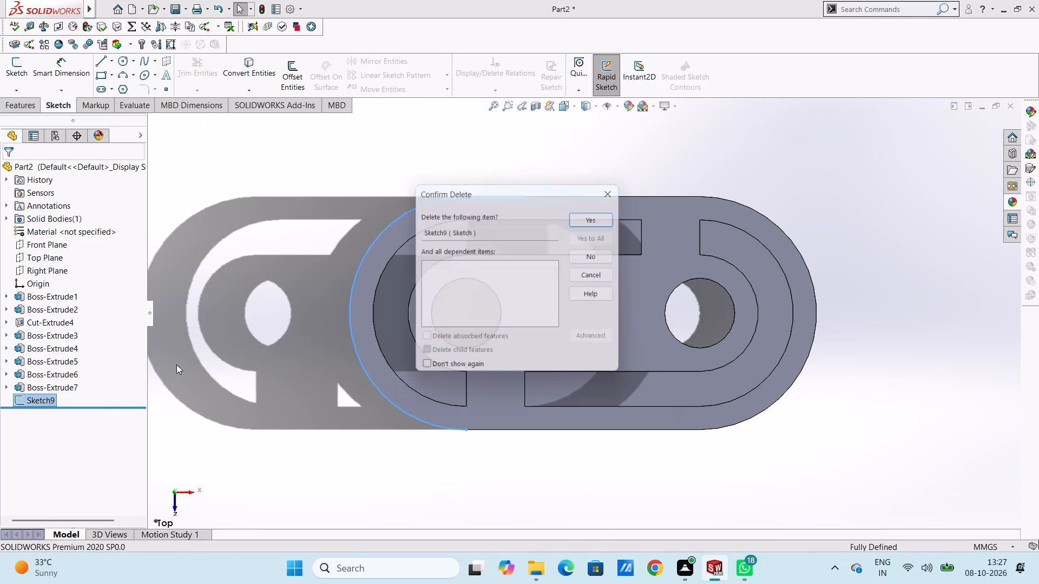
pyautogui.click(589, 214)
# Start a boss extrusion reusing the base's Sketch1, with its two outermost slot outlines as the selected contours.
pyautogui.moveTo(307, 323); pyautogui.dragTo(295, 221, button='middle')
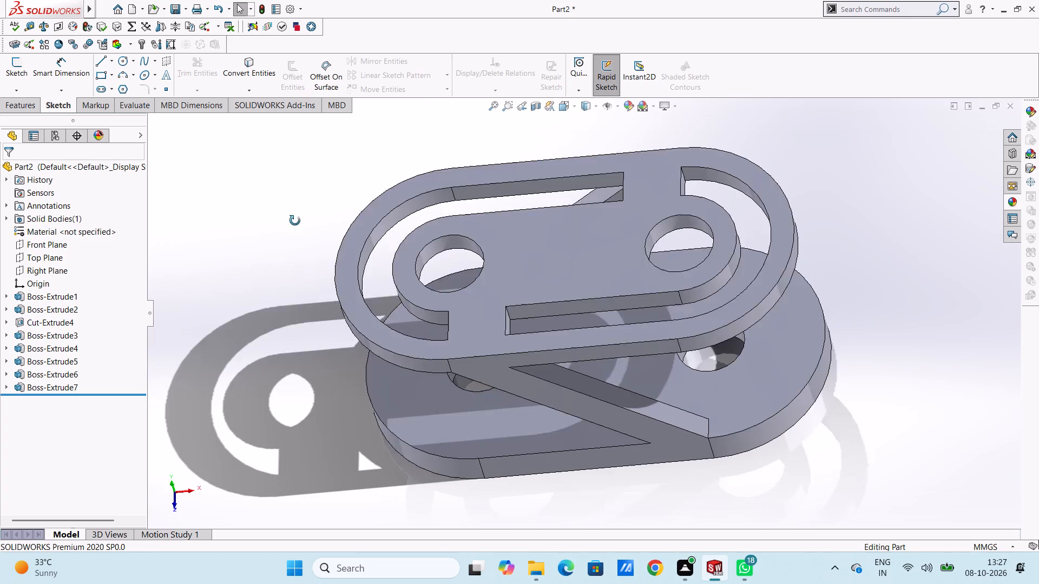
pyautogui.moveTo(295, 221); pyautogui.dragTo(293, 184, button='middle')
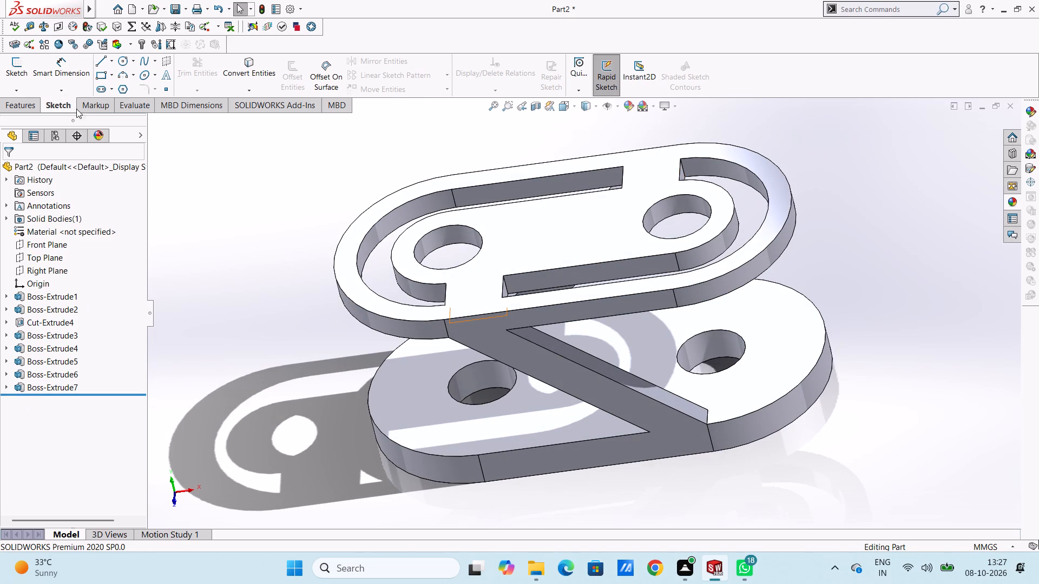
pyautogui.click(32, 101)
pyautogui.moveTo(23, 77); pyautogui.dragTo(26, 105)
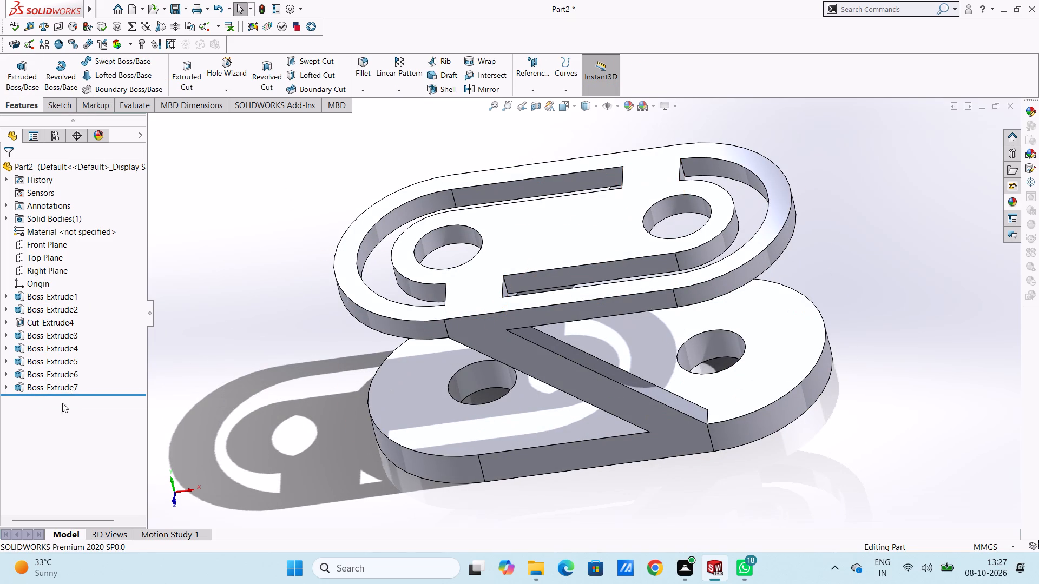
pyautogui.click(59, 297)
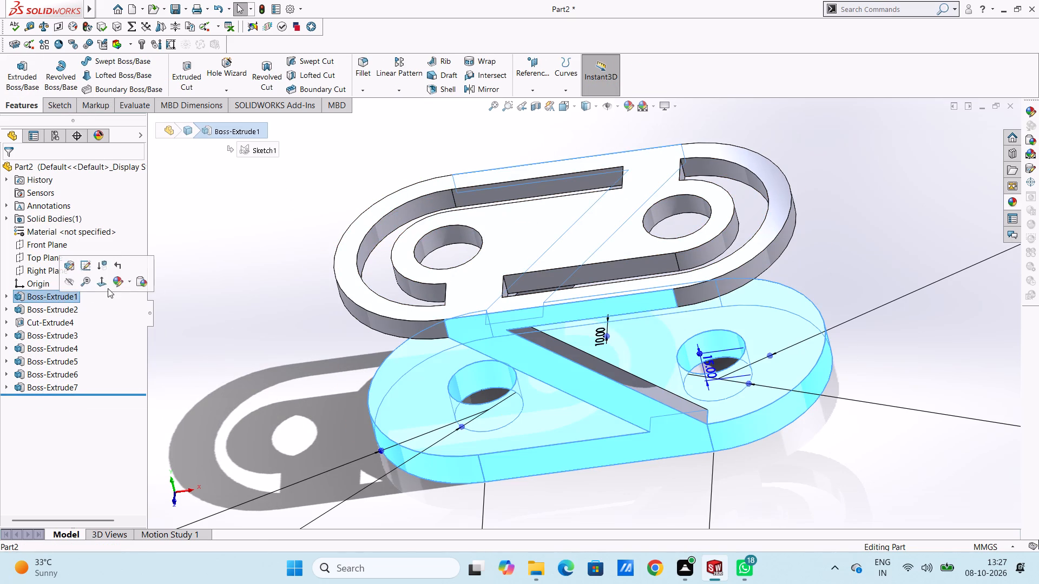
pyautogui.click(195, 224)
pyautogui.click(11, 78)
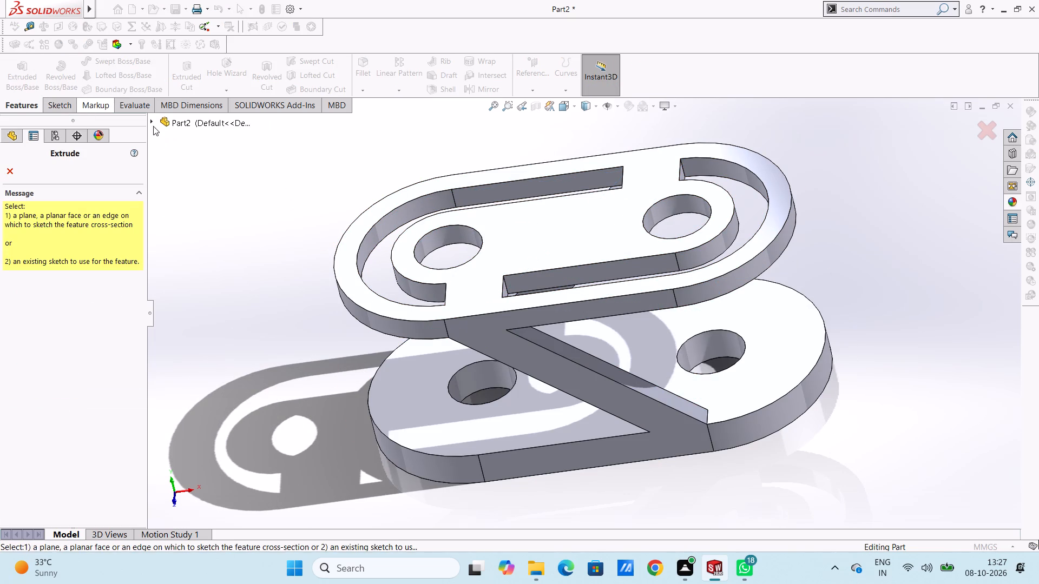
pyautogui.click(152, 124)
pyautogui.click(179, 254)
pyautogui.click(162, 247)
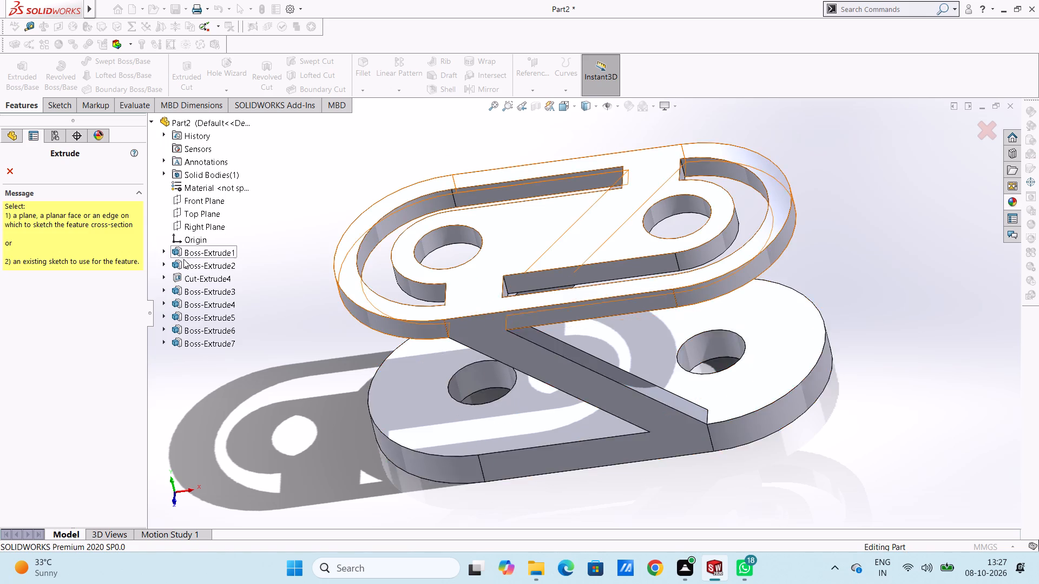
pyautogui.click(165, 250)
pyautogui.click(193, 270)
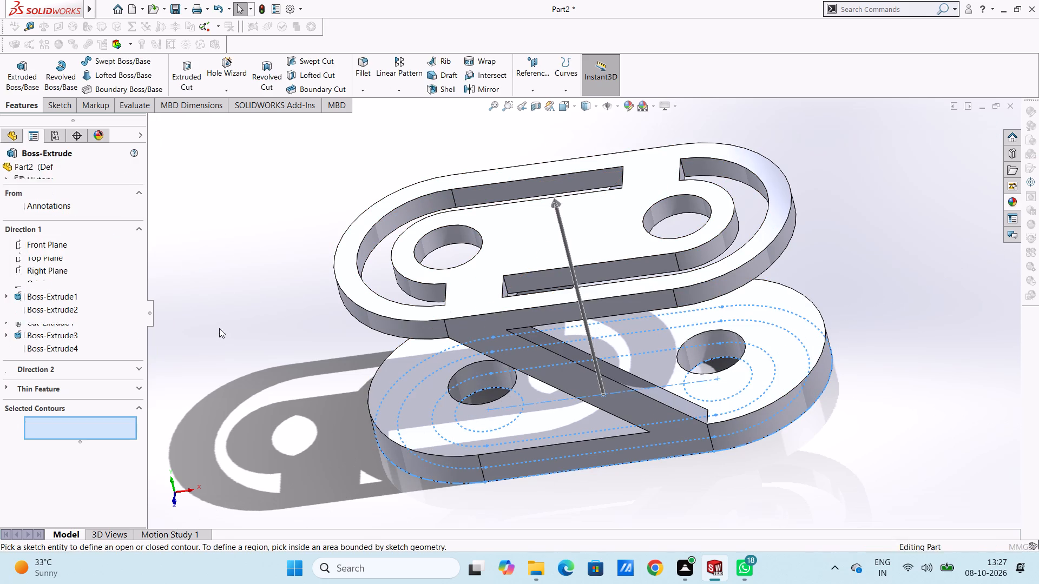
pyautogui.moveTo(223, 298); pyautogui.dragTo(242, 253, button='middle')
pyautogui.moveTo(285, 318); pyautogui.dragTo(313, 274, button='middle')
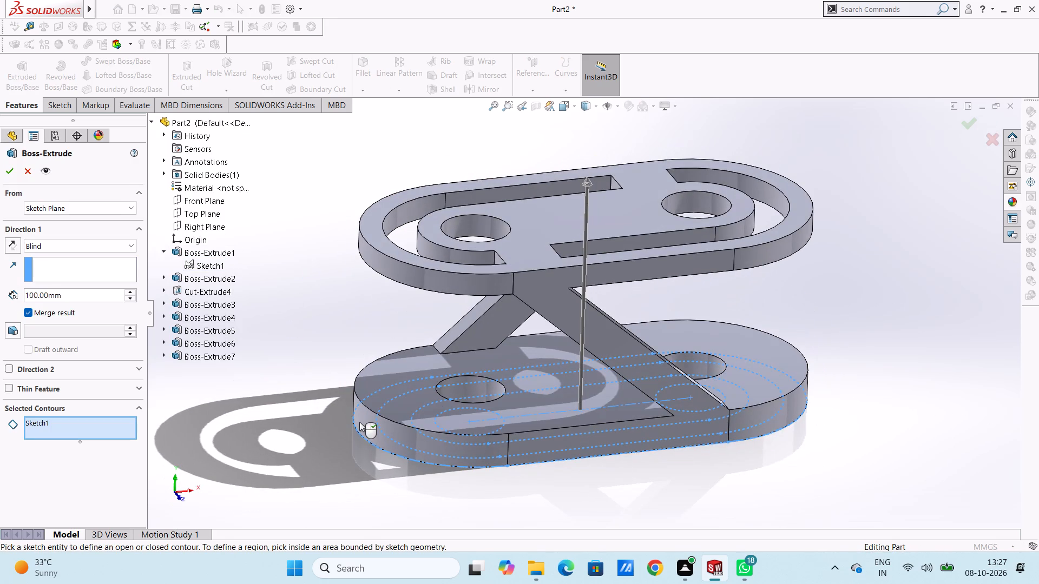
pyautogui.click(354, 428)
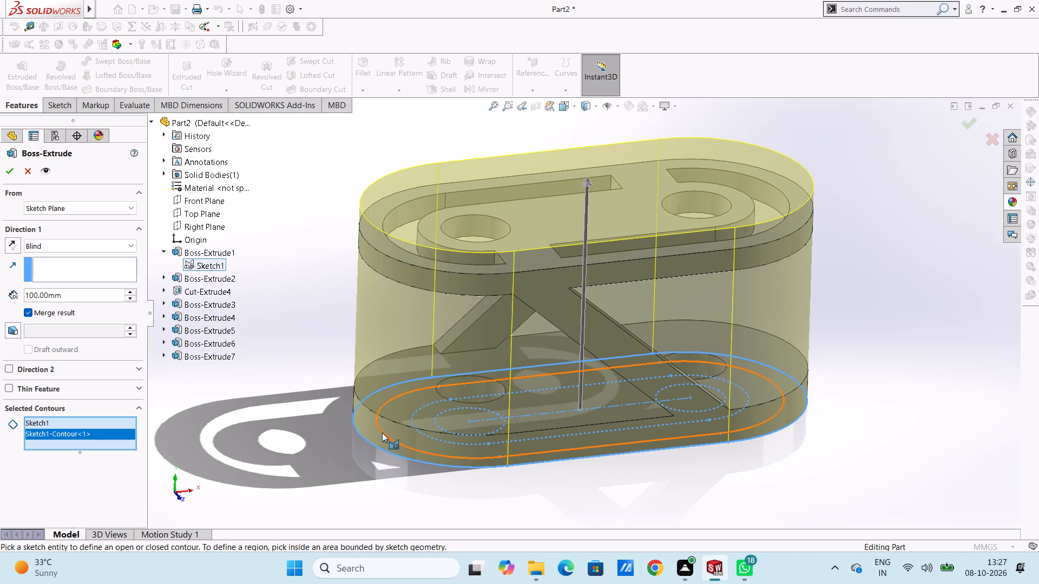
pyautogui.click(382, 433)
pyautogui.moveTo(303, 399); pyautogui.dragTo(291, 434, button='middle')
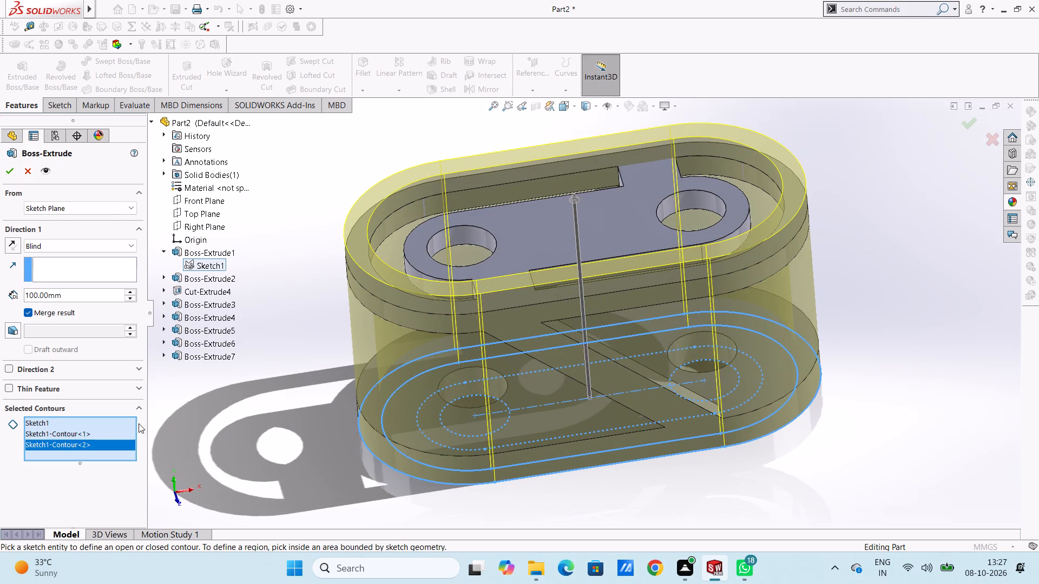
# Start the extrusion from the upper ring's top face, set its depth to 50 mm and finish the wall.
pyautogui.click(119, 208)
pyautogui.click(116, 231)
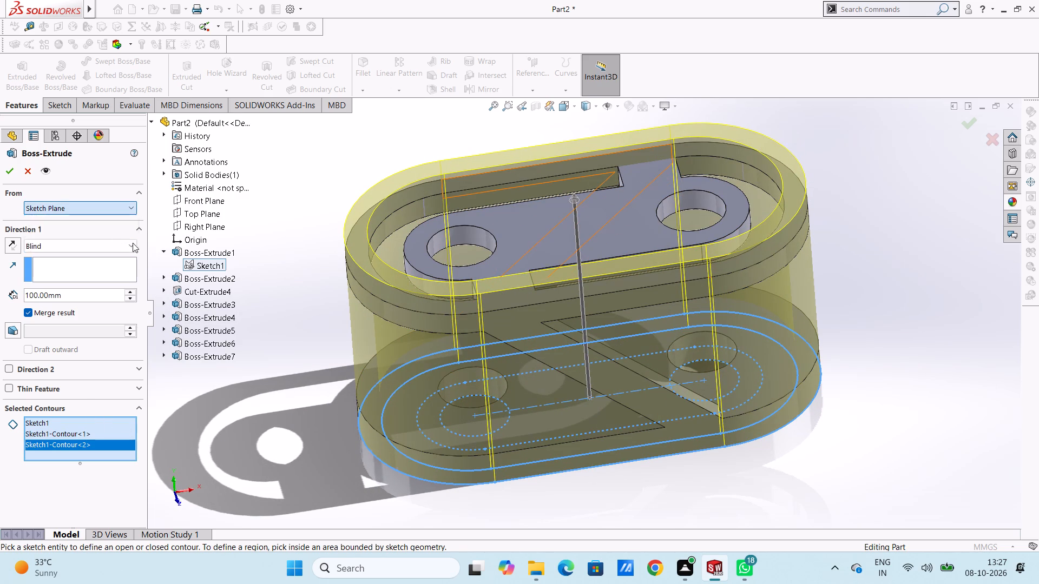
pyautogui.click(366, 277)
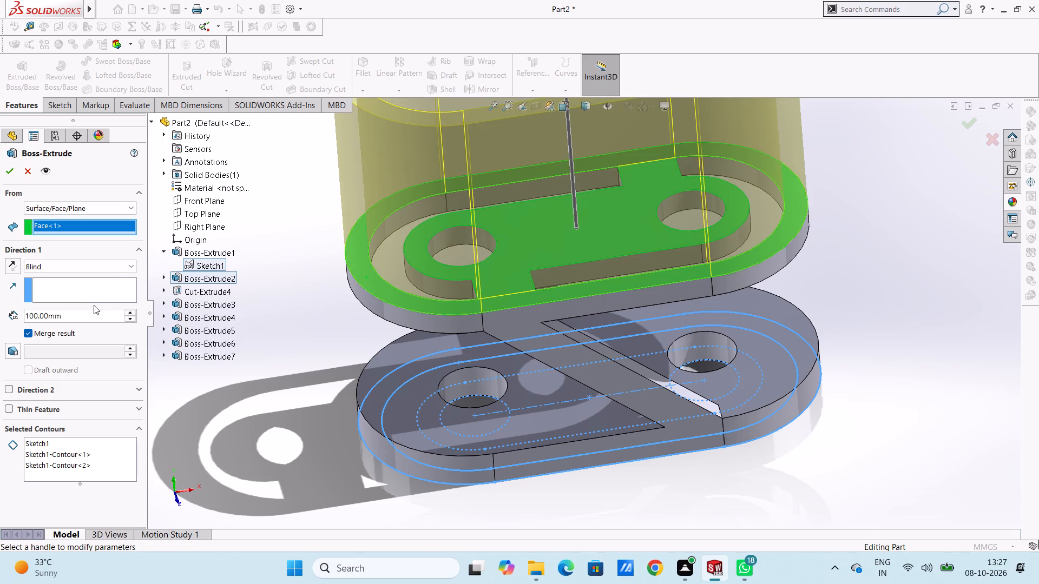
pyautogui.doubleClick(93, 317)
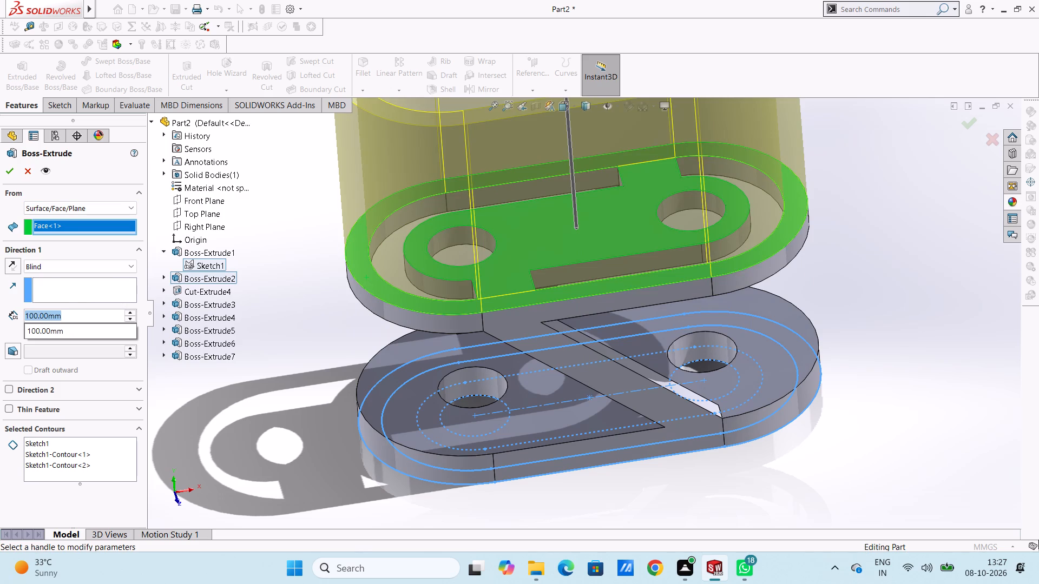
pyautogui.write('50')
pyautogui.press('Return')
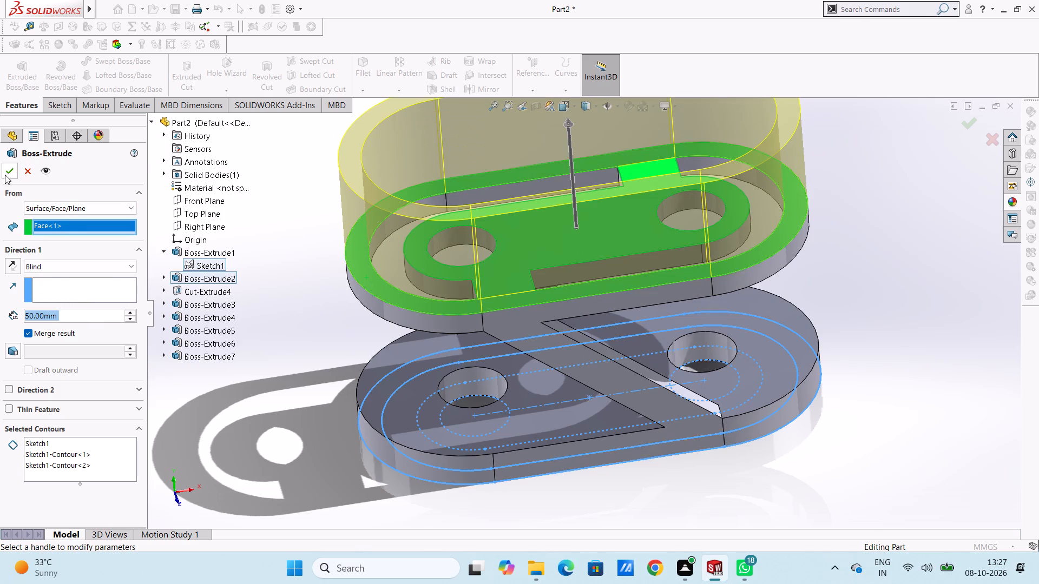
pyautogui.click(9, 173)
# Examine the new wall, the struts and the base from different angles.
pyautogui.moveTo(220, 336); pyautogui.dragTo(215, 333)
pyautogui.scroll(-1, 217, 312)
pyautogui.moveTo(212, 309); pyautogui.dragTo(198, 261, button='middle')
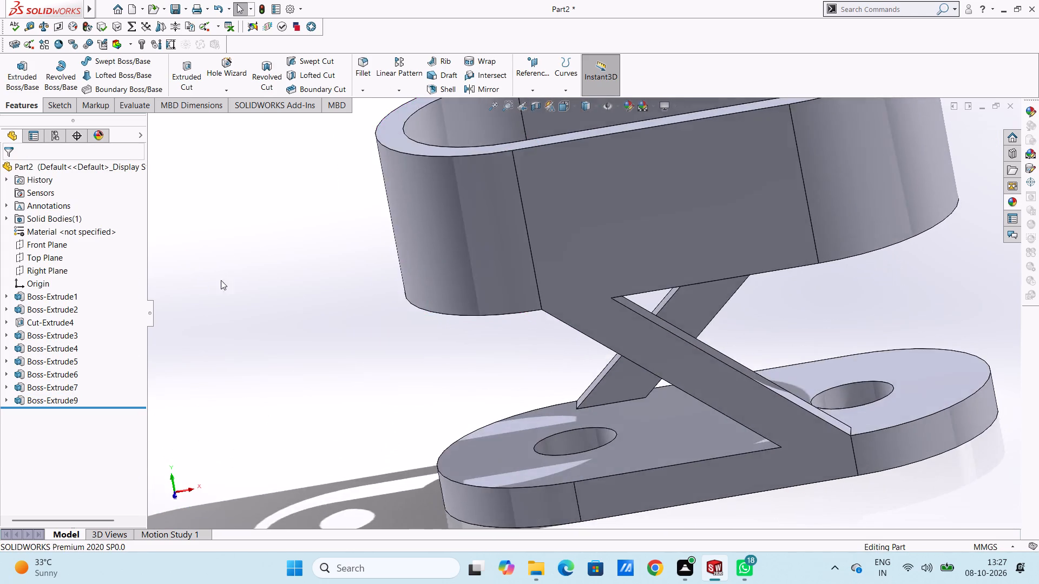
pyautogui.scroll(3, 234, 298)
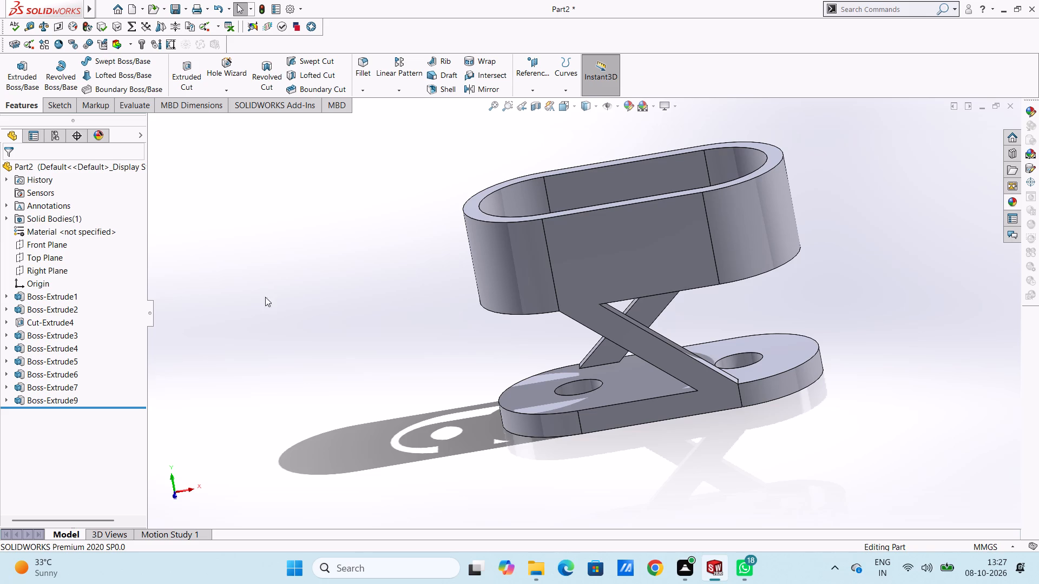
pyautogui.moveTo(258, 311); pyautogui.dragTo(270, 289, button='middle')
pyautogui.scroll(1, 276, 302)
pyautogui.scroll(-1, 412, 295)
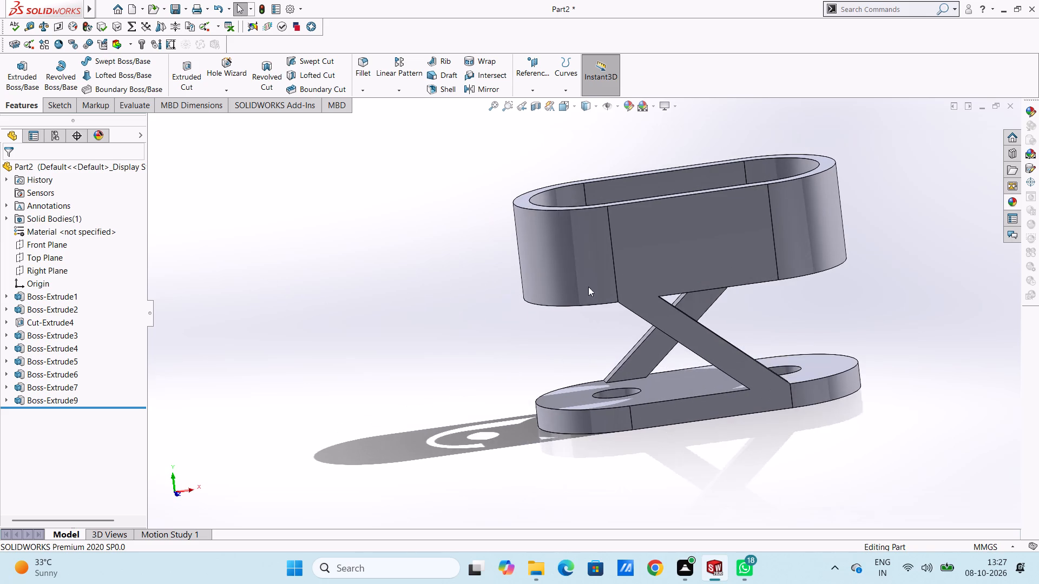
pyautogui.scroll(-2, 590, 286)
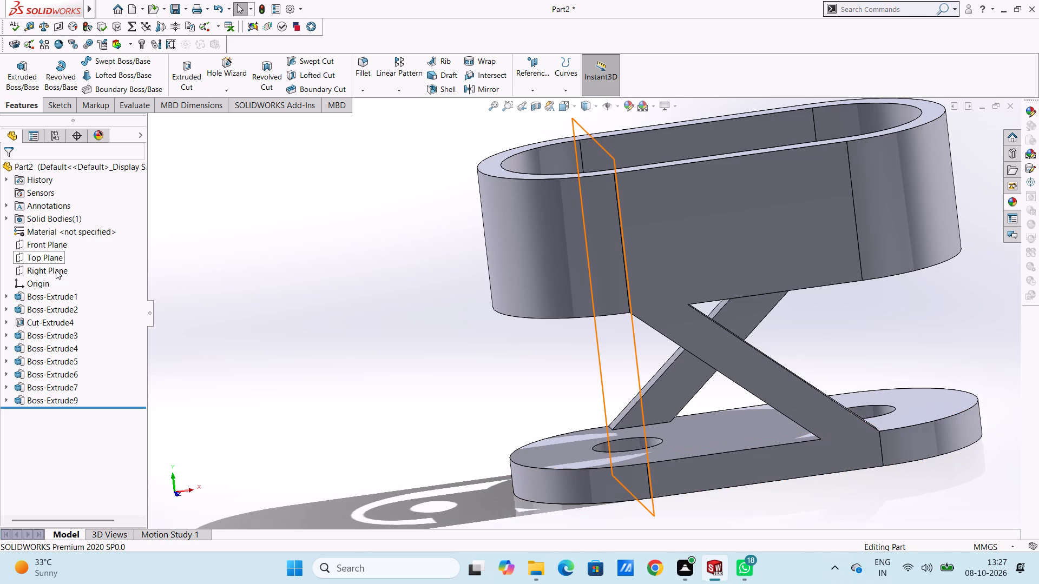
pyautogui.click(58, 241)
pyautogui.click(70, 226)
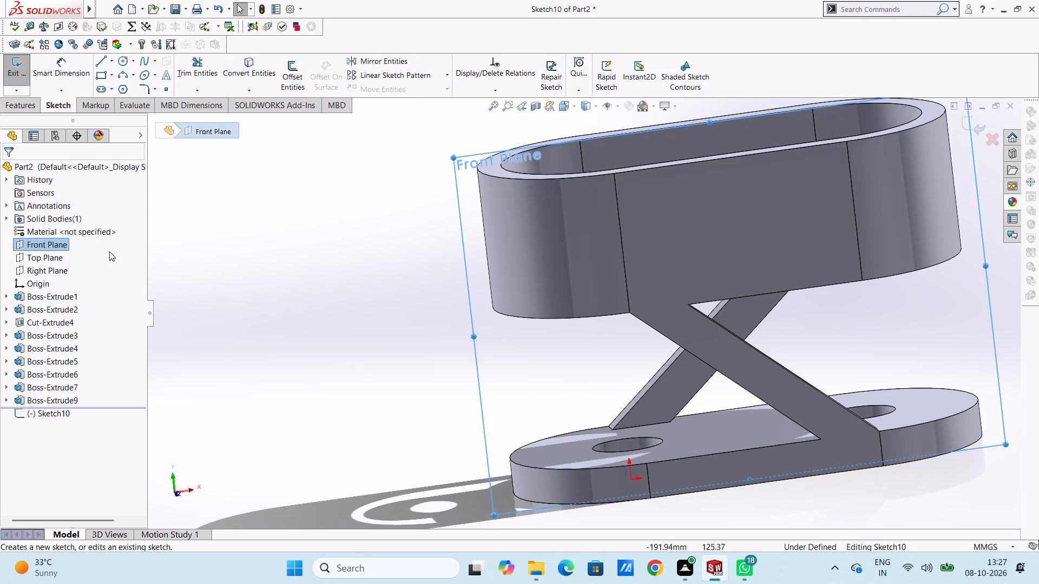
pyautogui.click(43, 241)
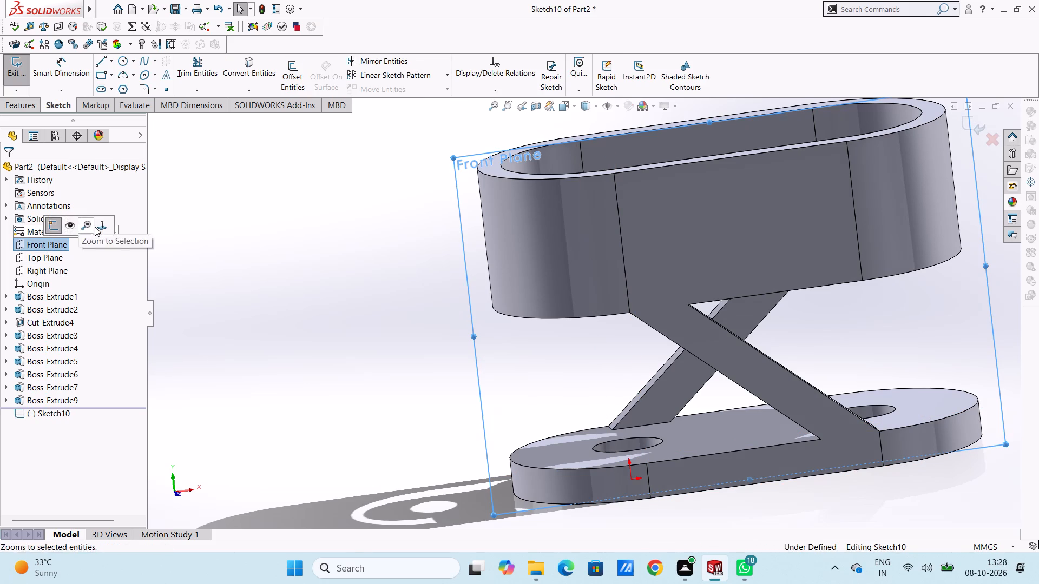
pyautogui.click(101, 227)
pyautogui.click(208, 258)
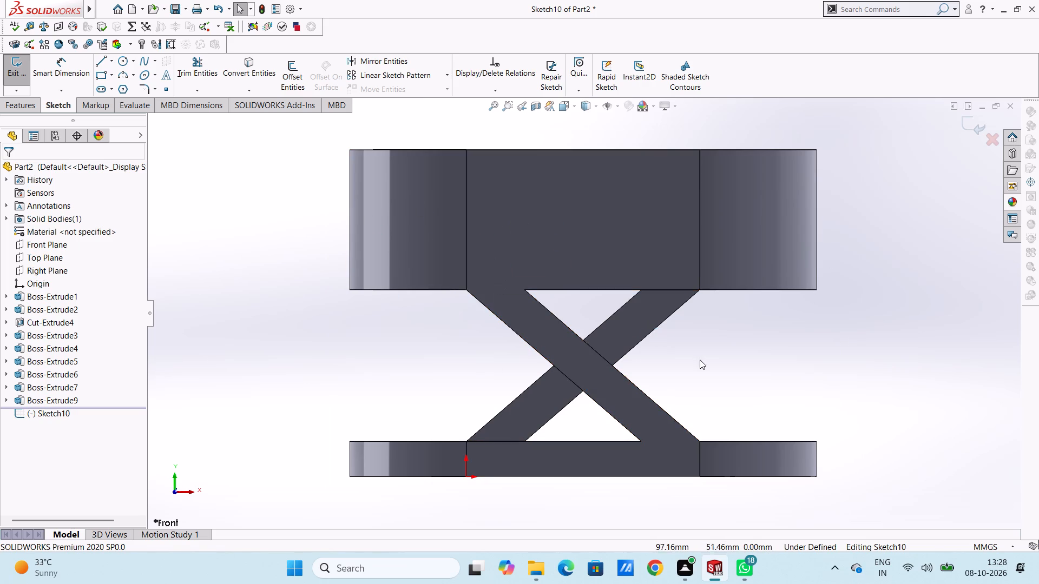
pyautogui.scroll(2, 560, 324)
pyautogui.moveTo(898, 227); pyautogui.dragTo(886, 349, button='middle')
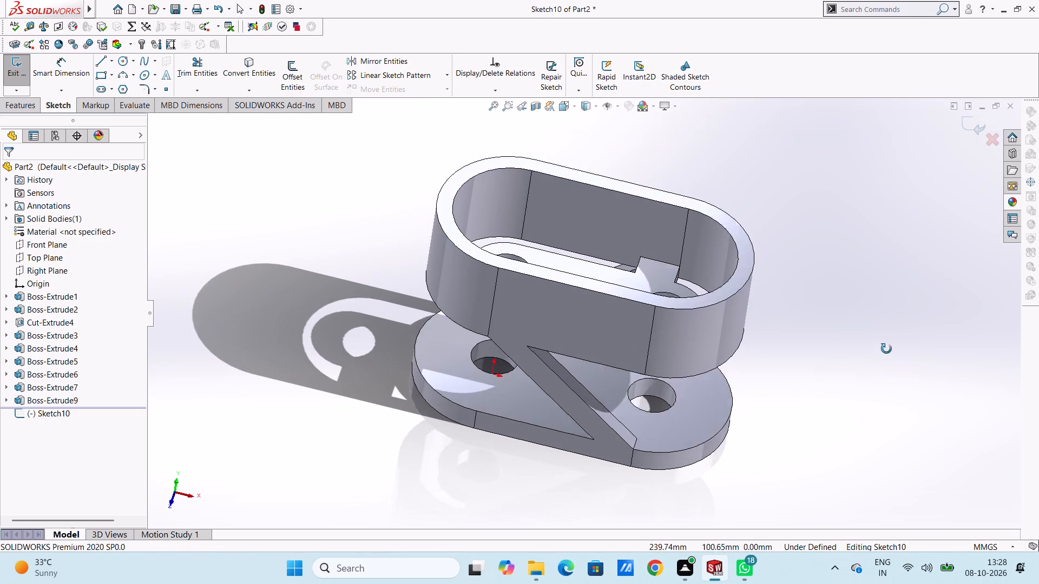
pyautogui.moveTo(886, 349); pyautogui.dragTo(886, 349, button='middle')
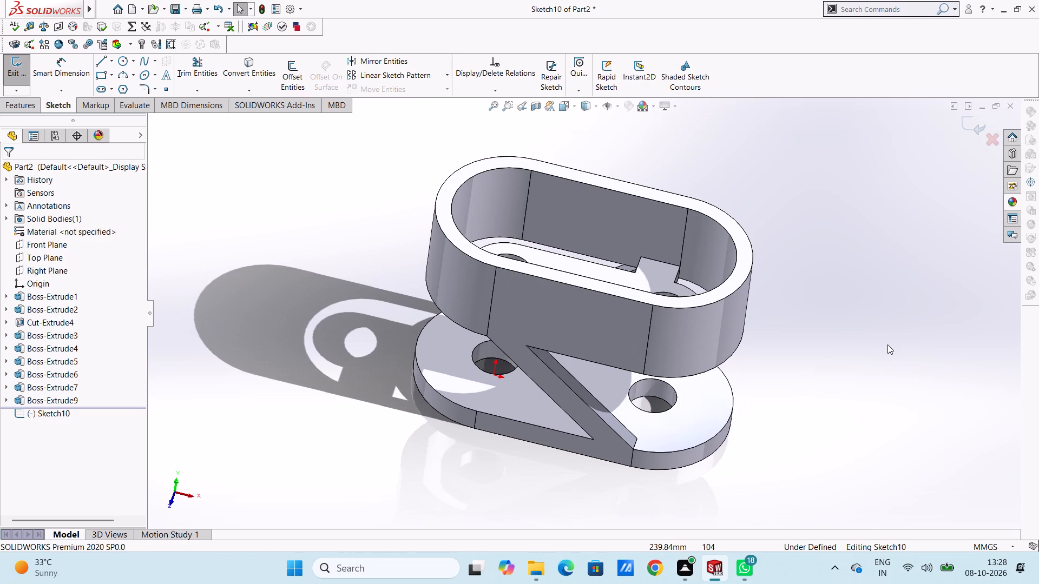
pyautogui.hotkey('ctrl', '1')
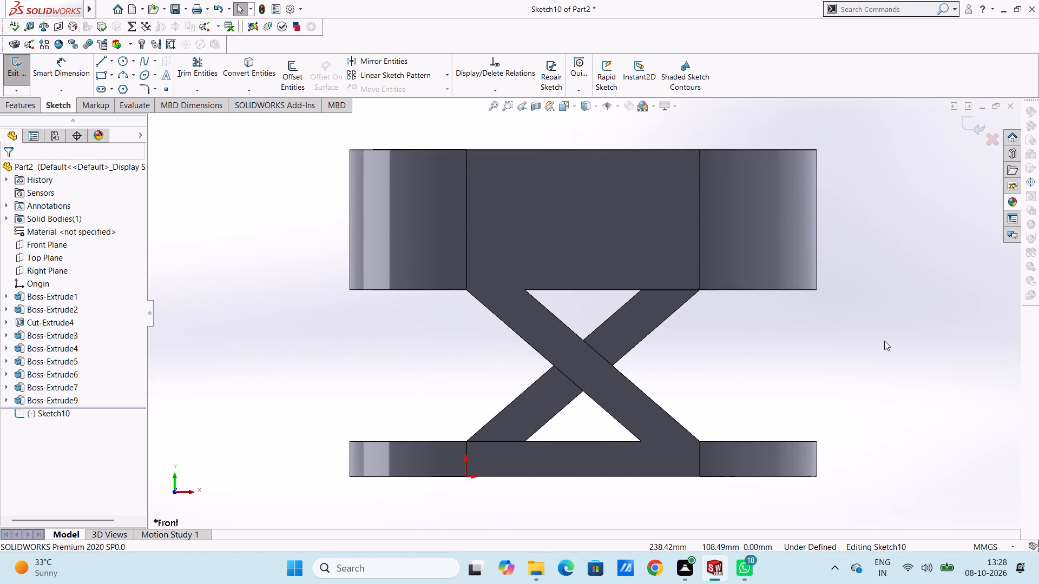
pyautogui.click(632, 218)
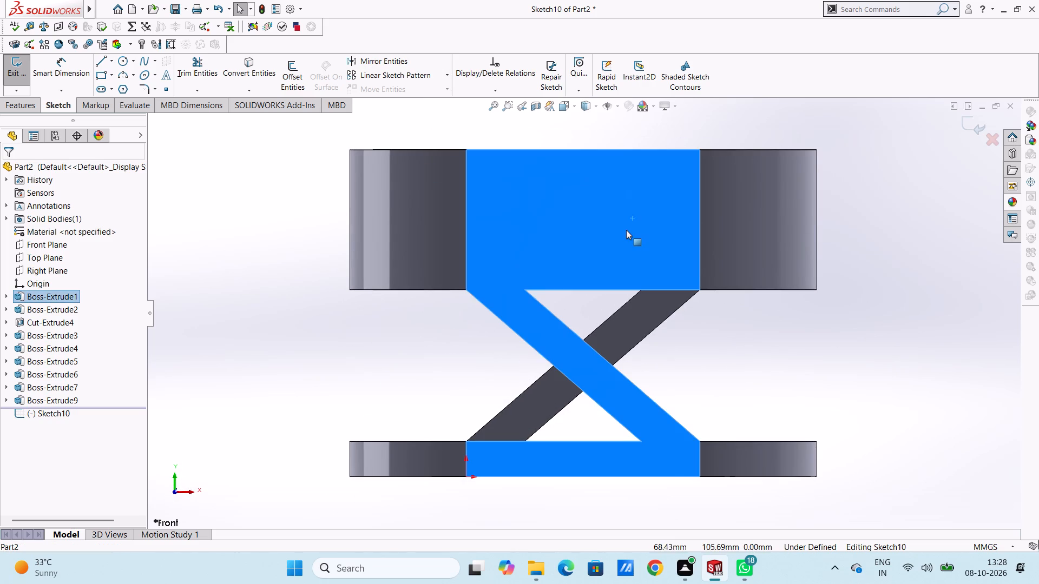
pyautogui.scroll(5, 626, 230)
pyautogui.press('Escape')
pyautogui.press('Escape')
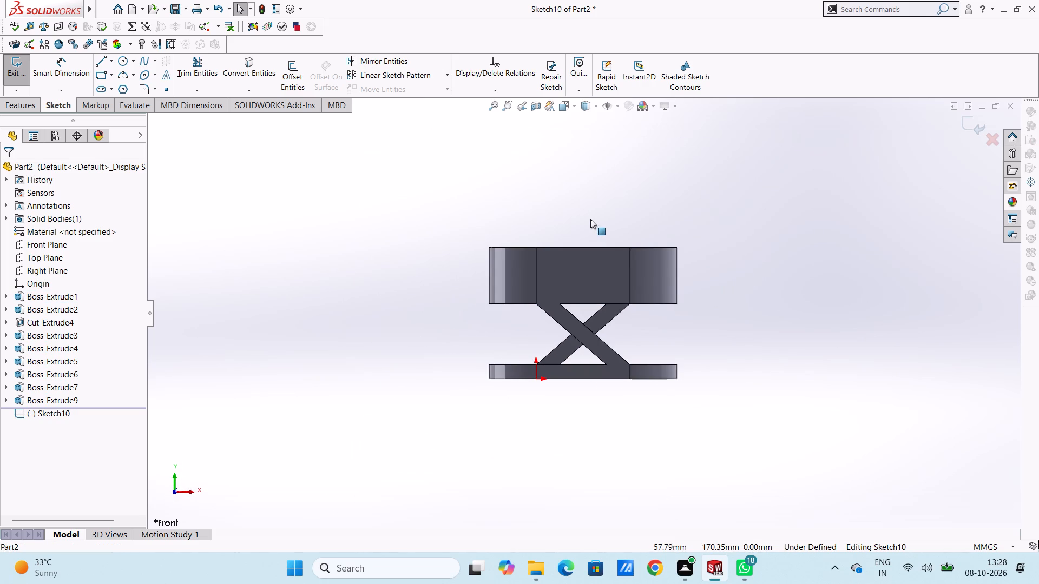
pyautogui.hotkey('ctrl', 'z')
# Start a new sketch on the flat front face of the slot-shaped wall.
pyautogui.click(580, 275)
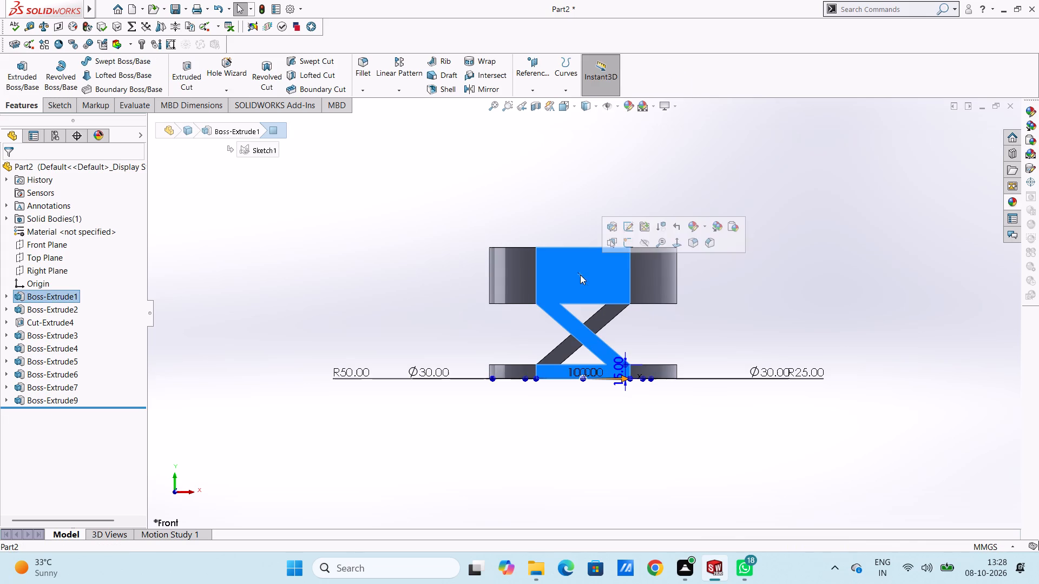
pyautogui.click(626, 245)
pyautogui.click(428, 233)
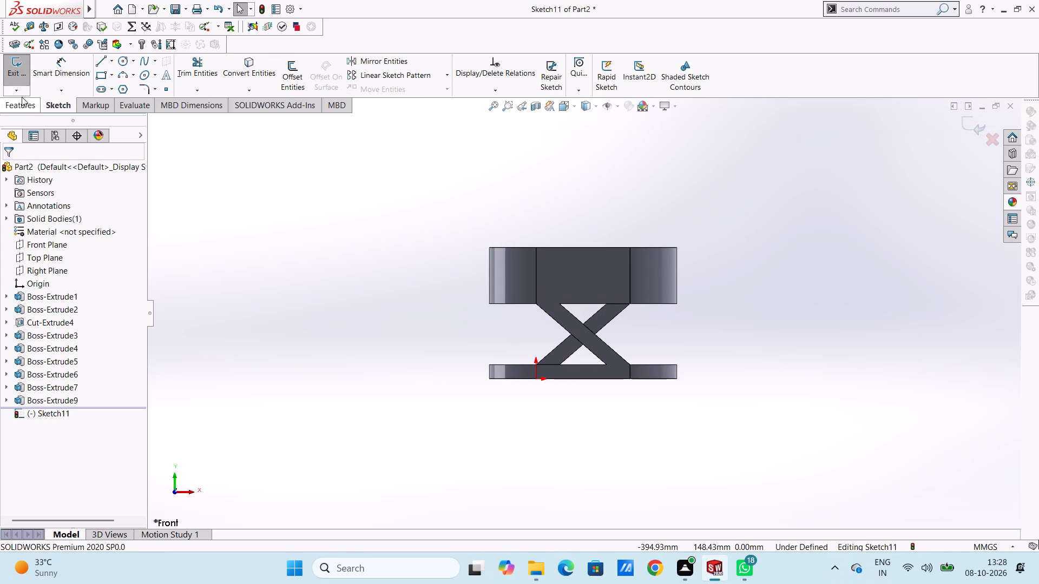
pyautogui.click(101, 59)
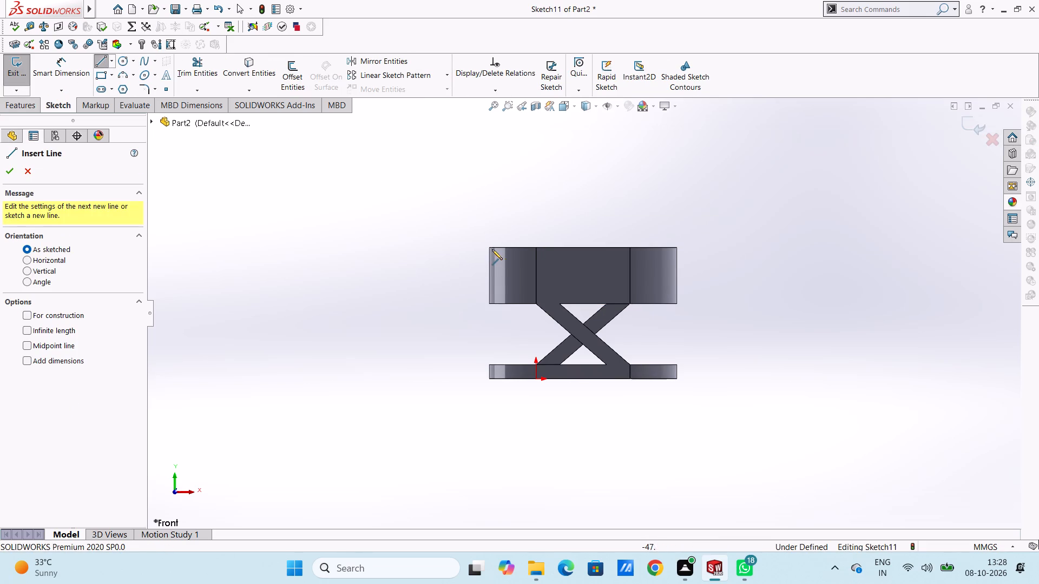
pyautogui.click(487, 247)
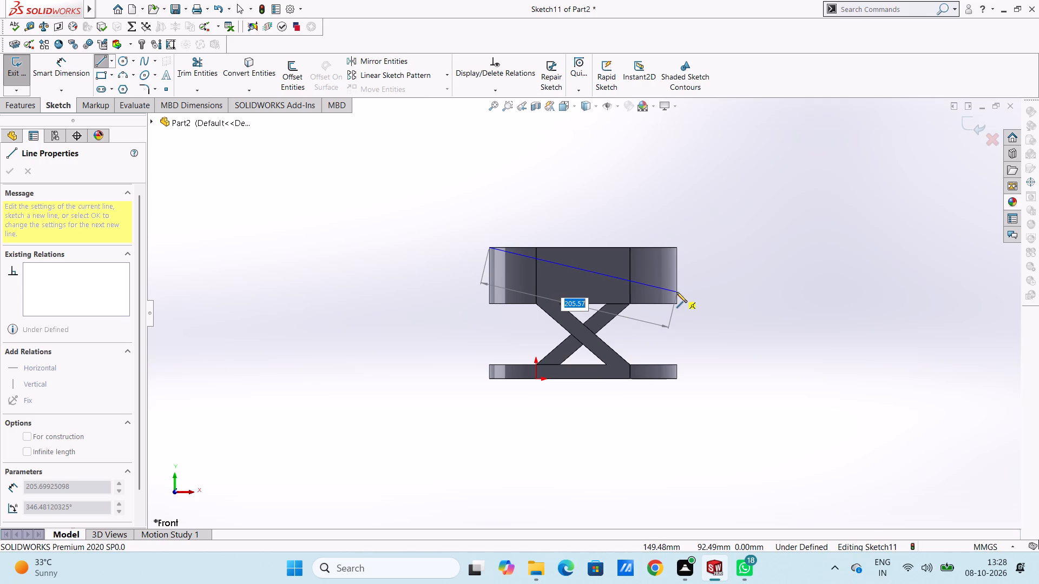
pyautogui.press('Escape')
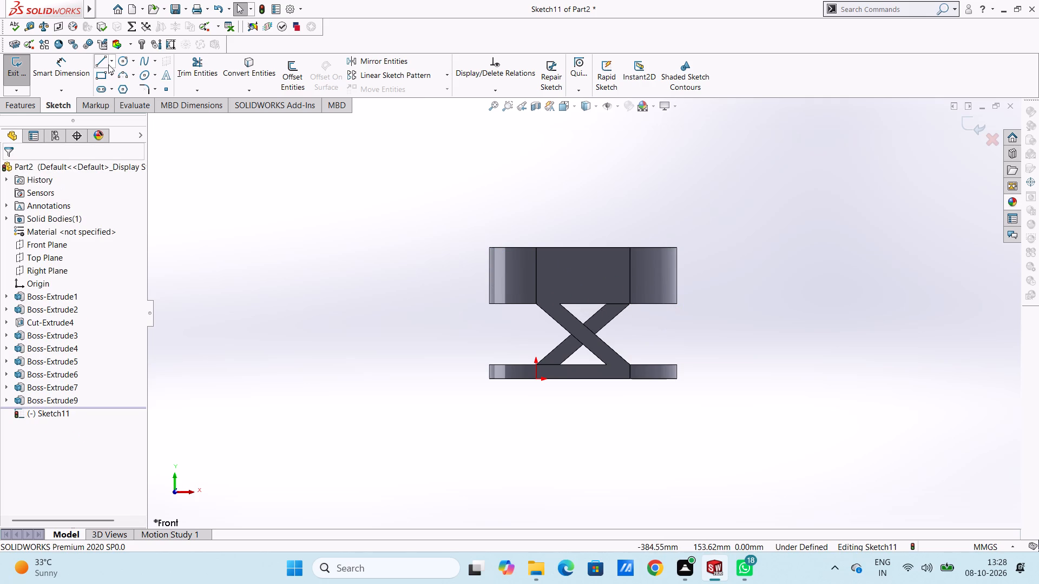
# Draw a 10 mm vertical line up from the wall's lower right corner, continuing with a sloping line to its upper left corner.
pyautogui.click(106, 64)
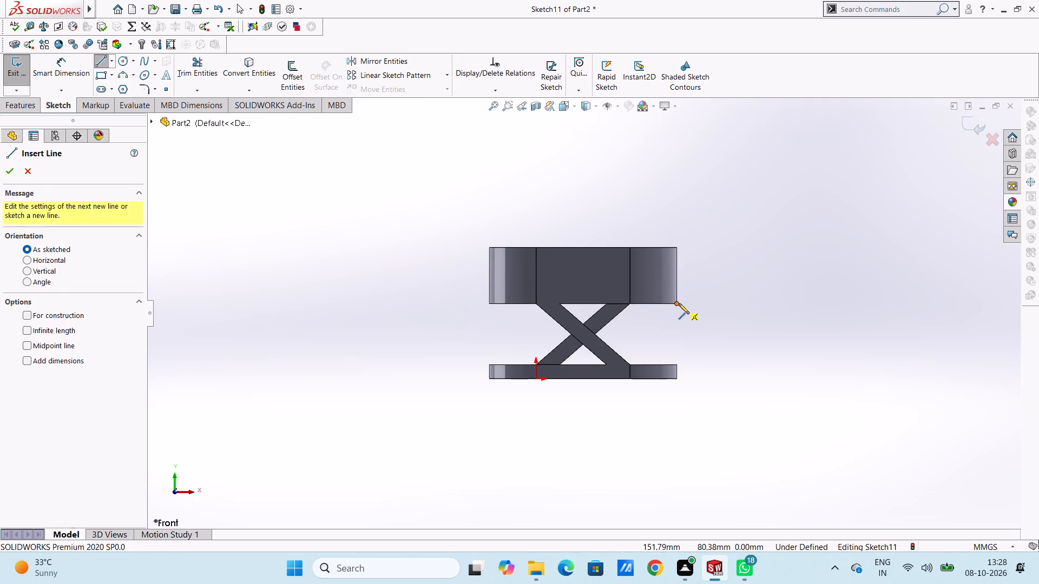
pyautogui.click(679, 303)
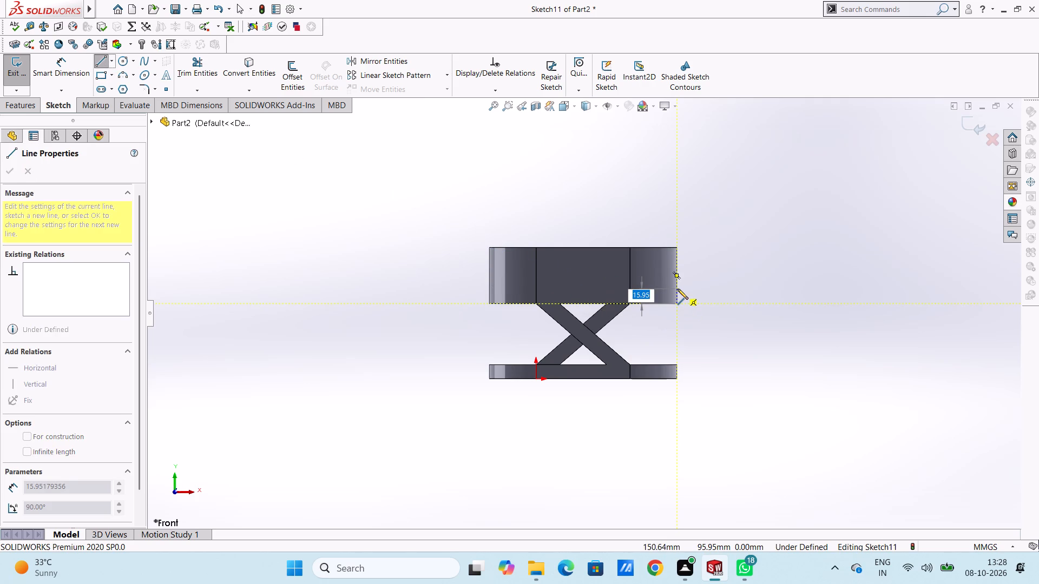
pyautogui.write('10')
pyautogui.press('Return')
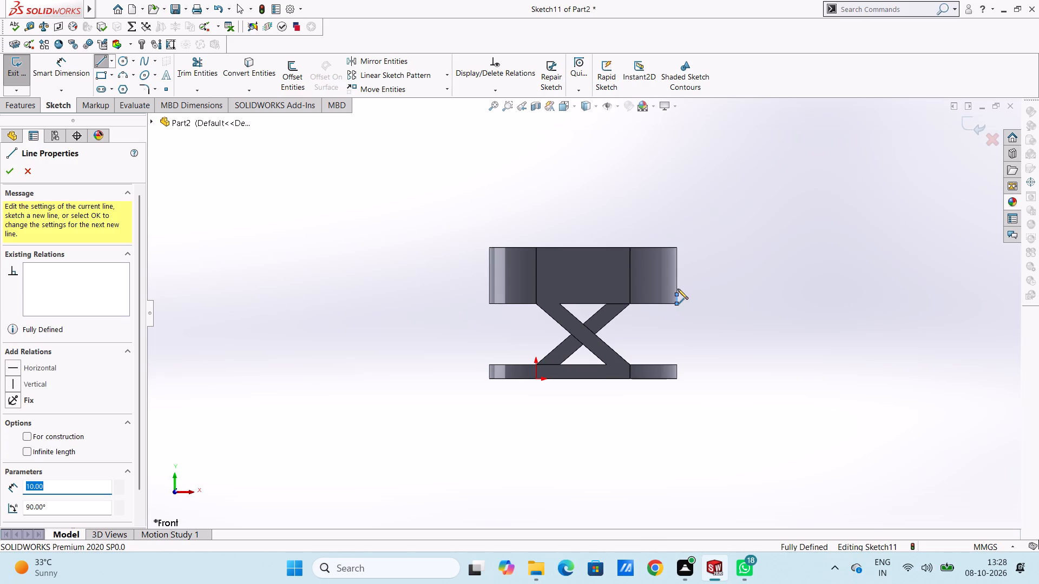
pyautogui.click(489, 247)
pyautogui.press('Escape')
pyautogui.press('Escape')
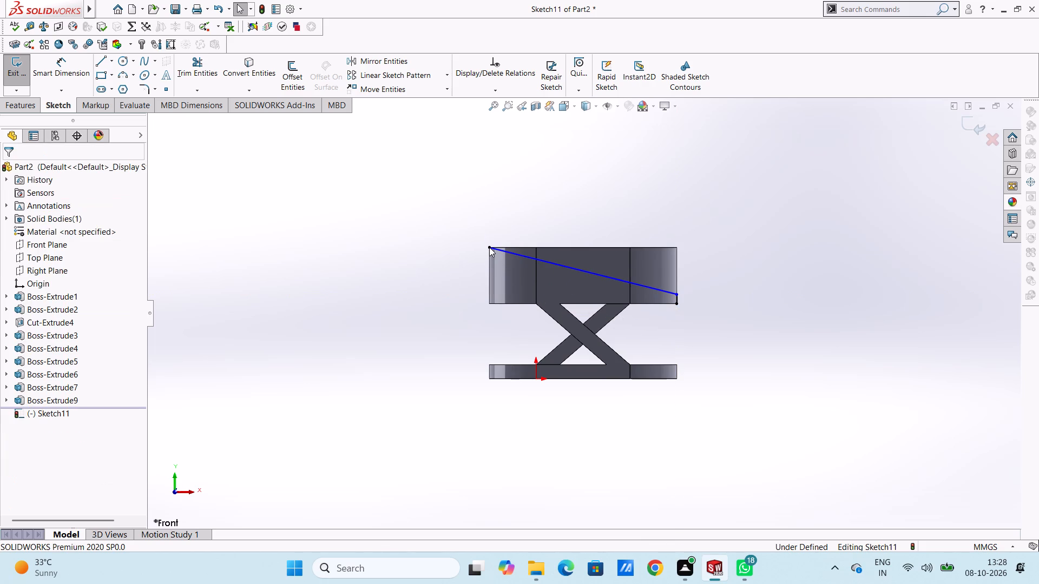
pyautogui.press('Escape')
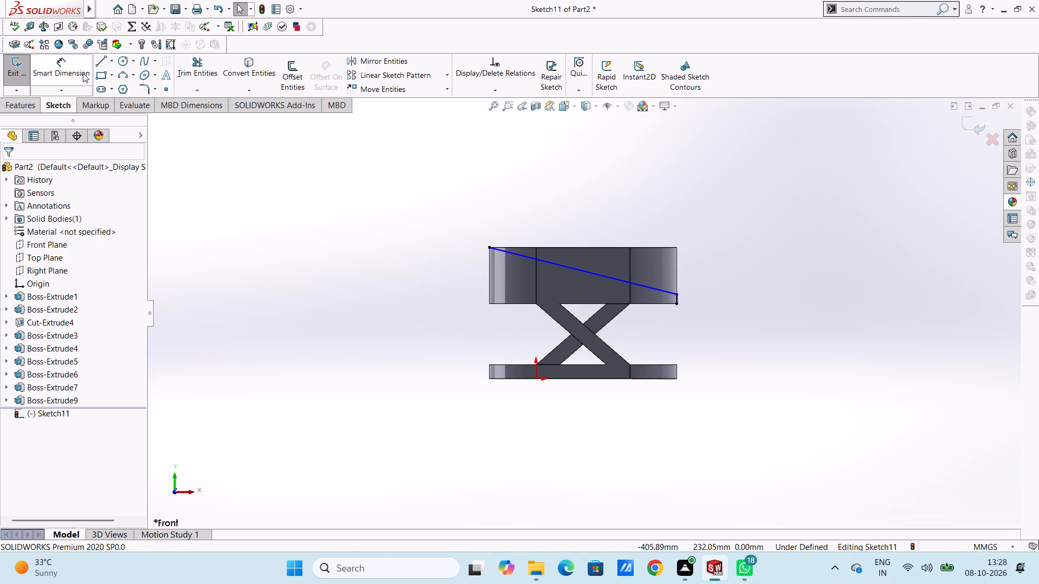
# Close the triangle with lines along the wall's top edge and down its right side to the sloping line's lower end.
pyautogui.click(99, 64)
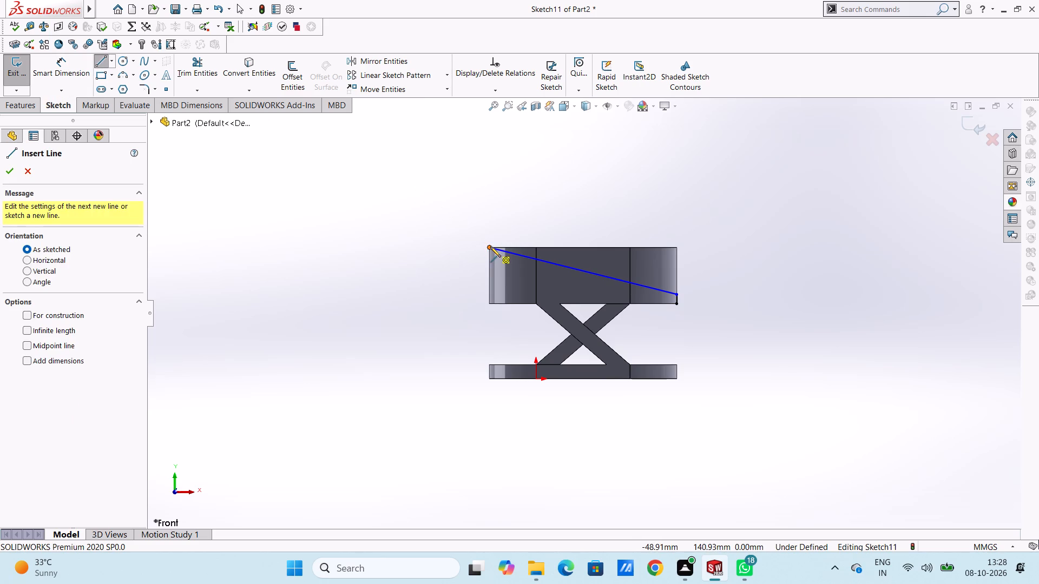
pyautogui.click(490, 247)
pyautogui.click(678, 248)
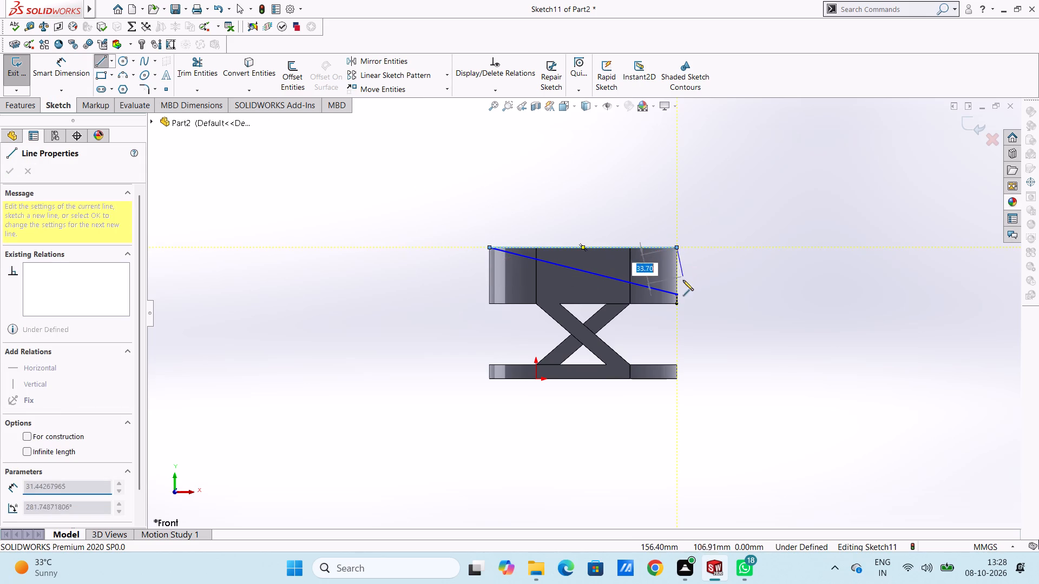
pyautogui.click(678, 294)
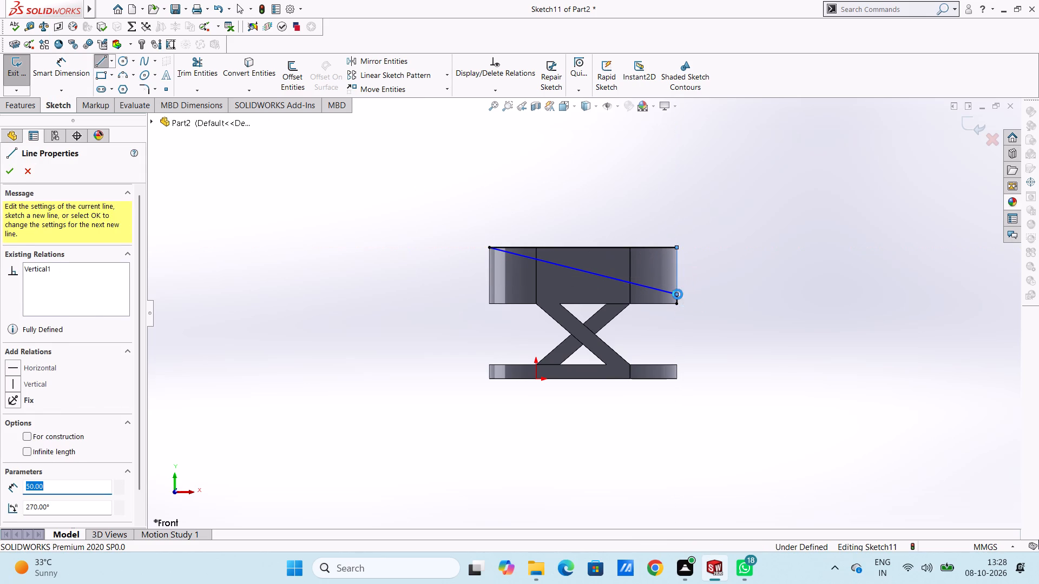
pyautogui.press('Escape')
pyautogui.press('Escape')
pyautogui.press('Escape')
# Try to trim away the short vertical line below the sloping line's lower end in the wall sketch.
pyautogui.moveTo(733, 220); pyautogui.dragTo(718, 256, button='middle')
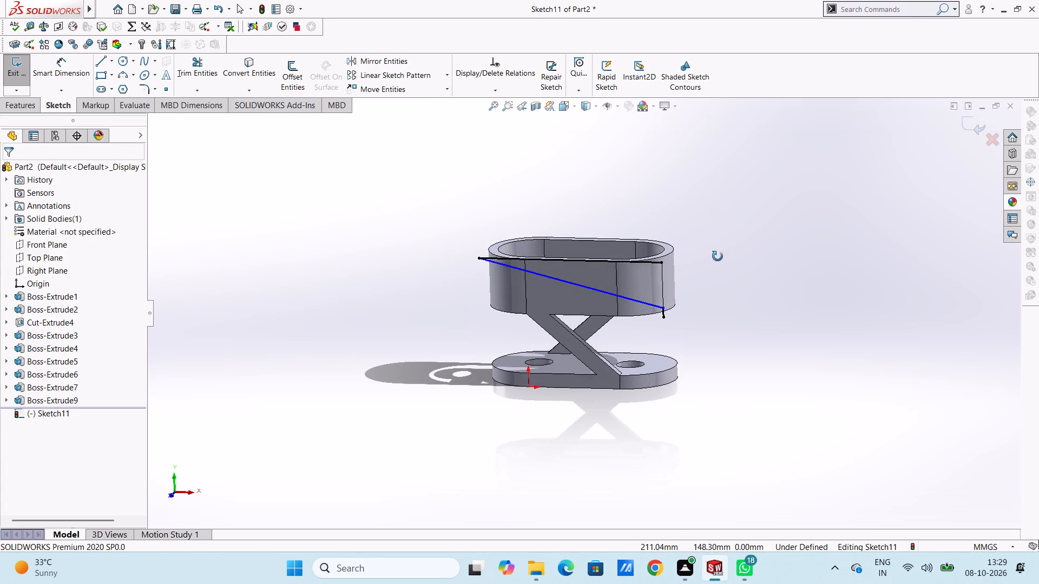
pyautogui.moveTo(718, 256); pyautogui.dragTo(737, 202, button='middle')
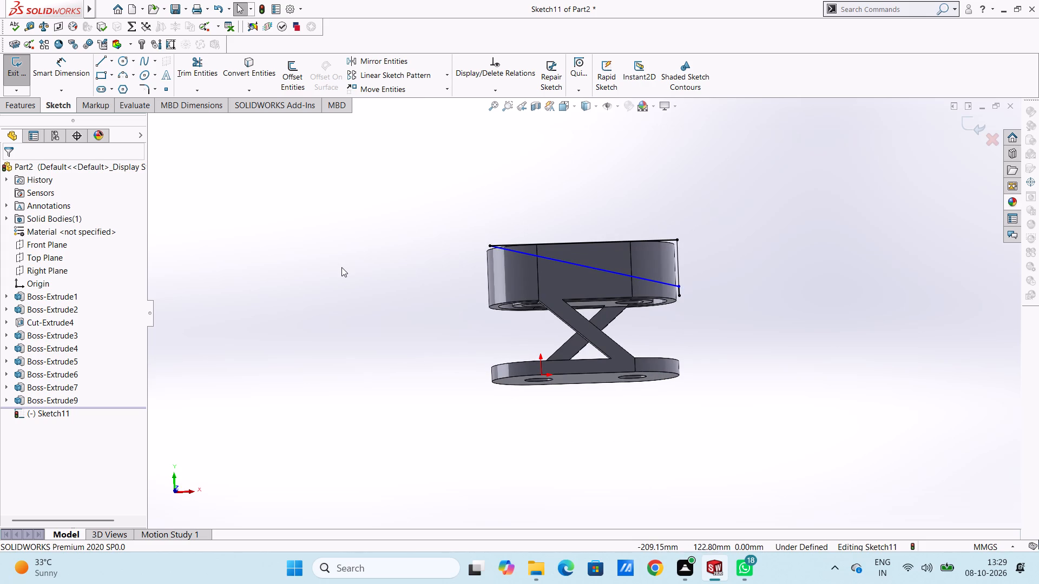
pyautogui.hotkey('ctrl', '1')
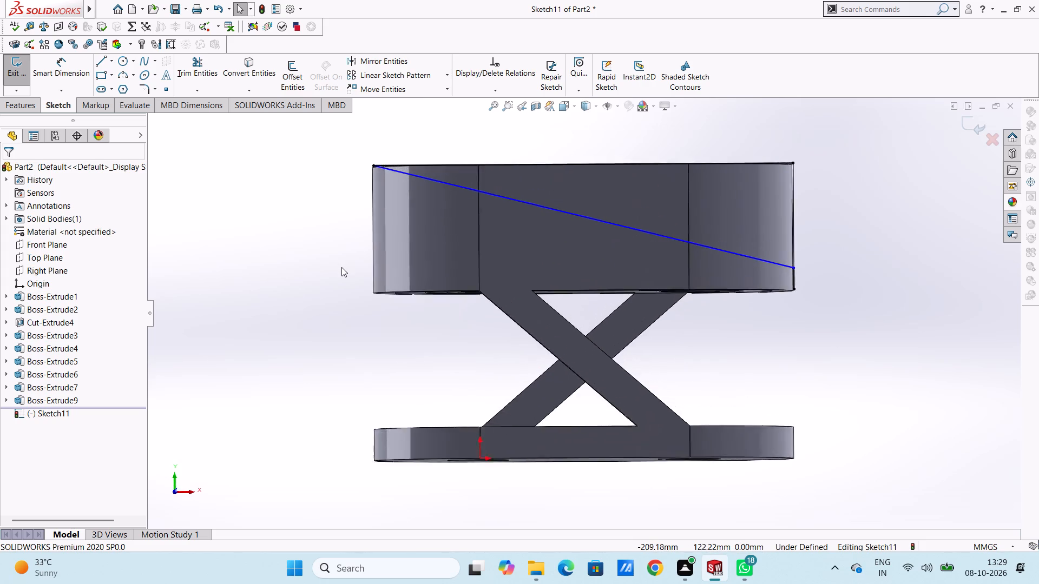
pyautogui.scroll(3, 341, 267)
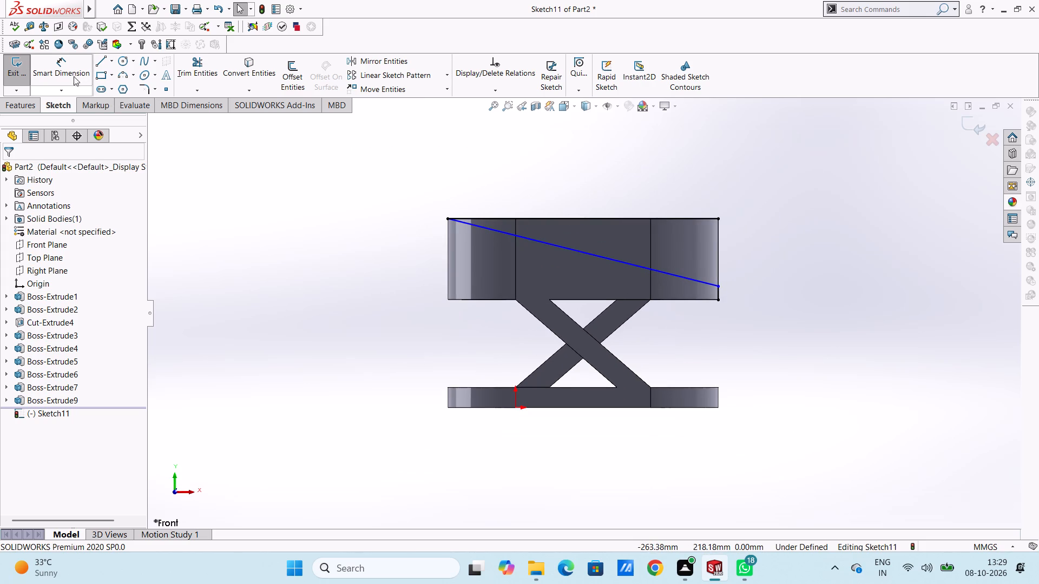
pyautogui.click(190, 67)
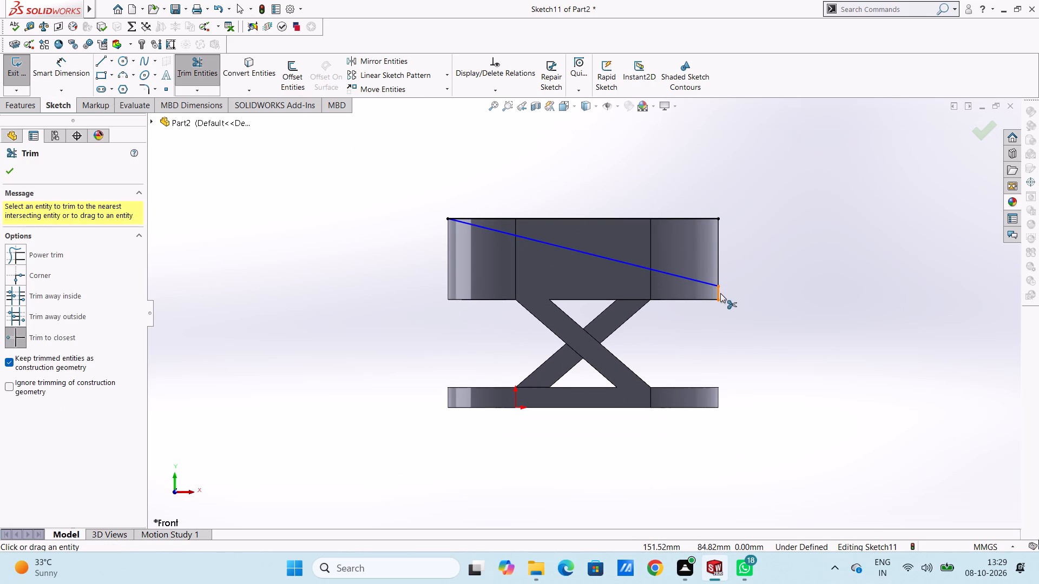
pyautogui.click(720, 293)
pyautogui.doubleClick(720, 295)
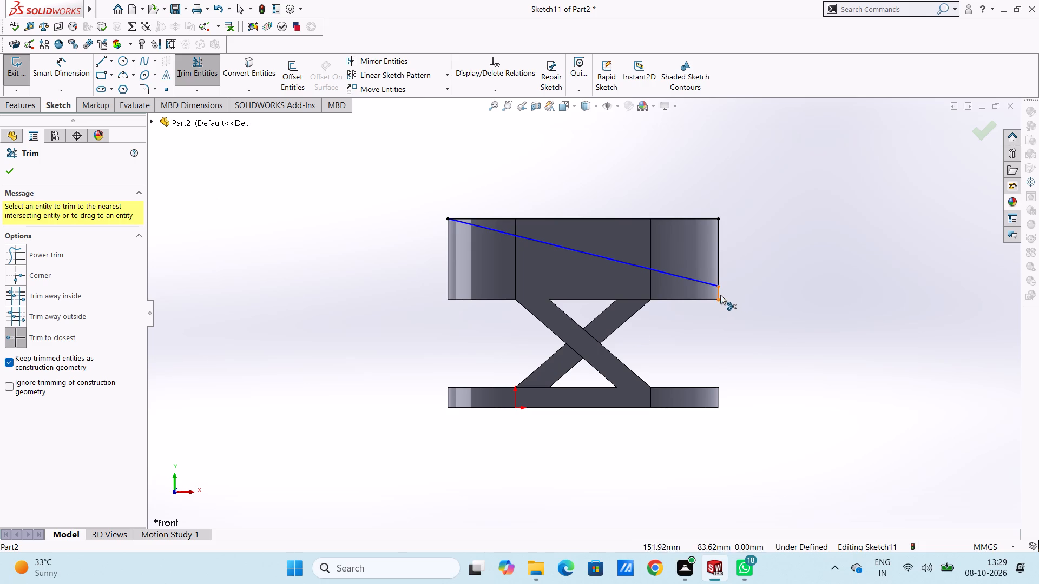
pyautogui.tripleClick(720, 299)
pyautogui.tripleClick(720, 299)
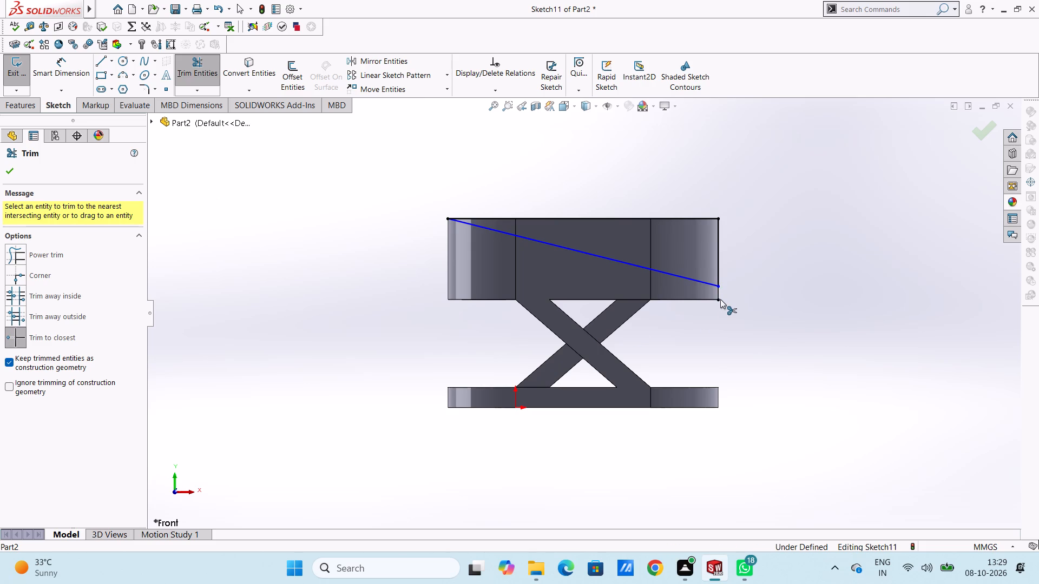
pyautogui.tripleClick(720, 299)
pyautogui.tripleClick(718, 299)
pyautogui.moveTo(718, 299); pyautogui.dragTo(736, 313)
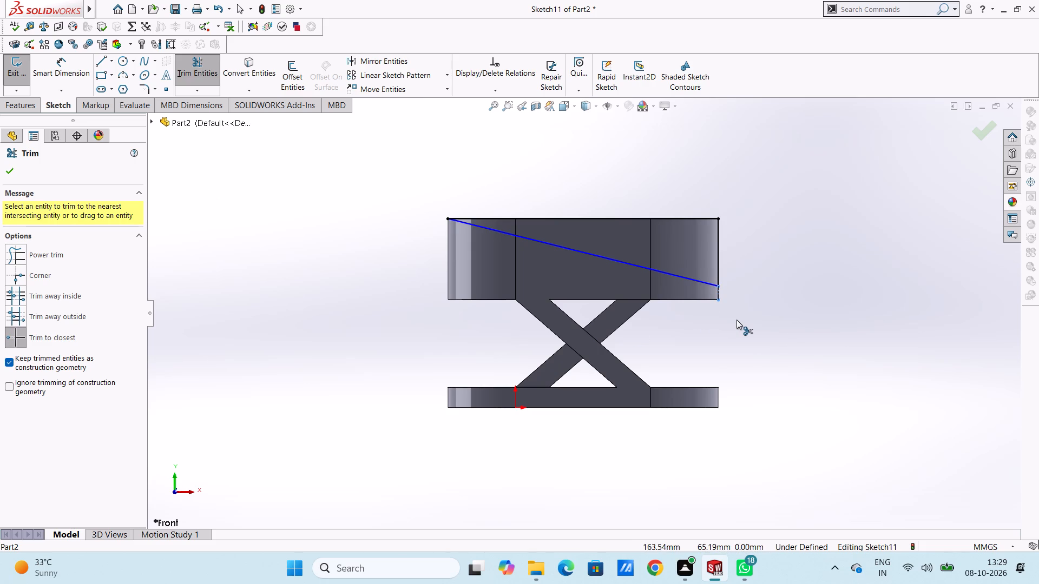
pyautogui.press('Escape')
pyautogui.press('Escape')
# Add a length dimension to the triangle's vertical side, from the wall's top edge to the sloping line's lower end.
pyautogui.scroll(-3, 719, 291)
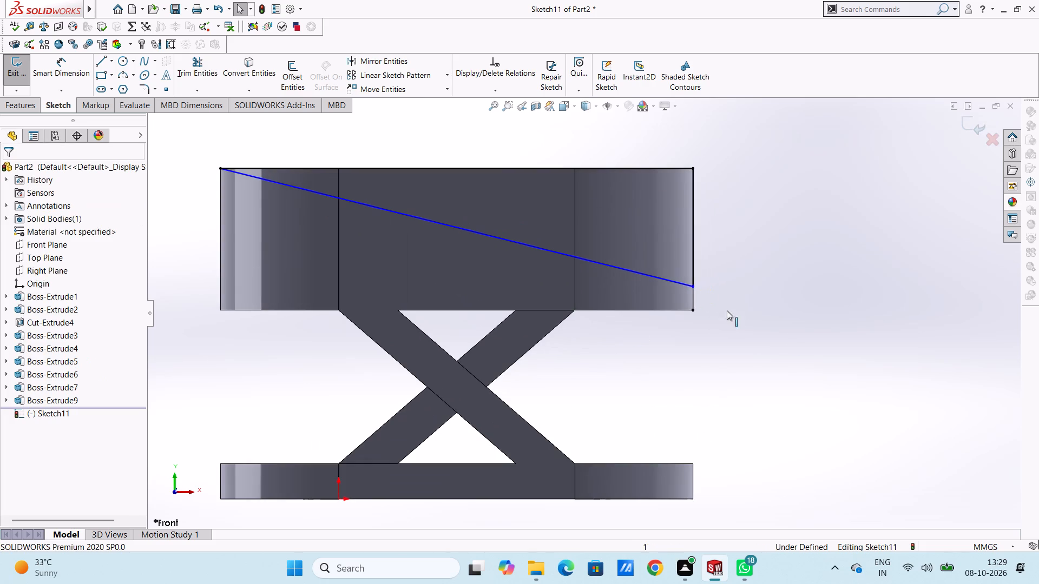
pyautogui.moveTo(740, 319); pyautogui.dragTo(732, 320, button='middle')
pyautogui.click(723, 336)
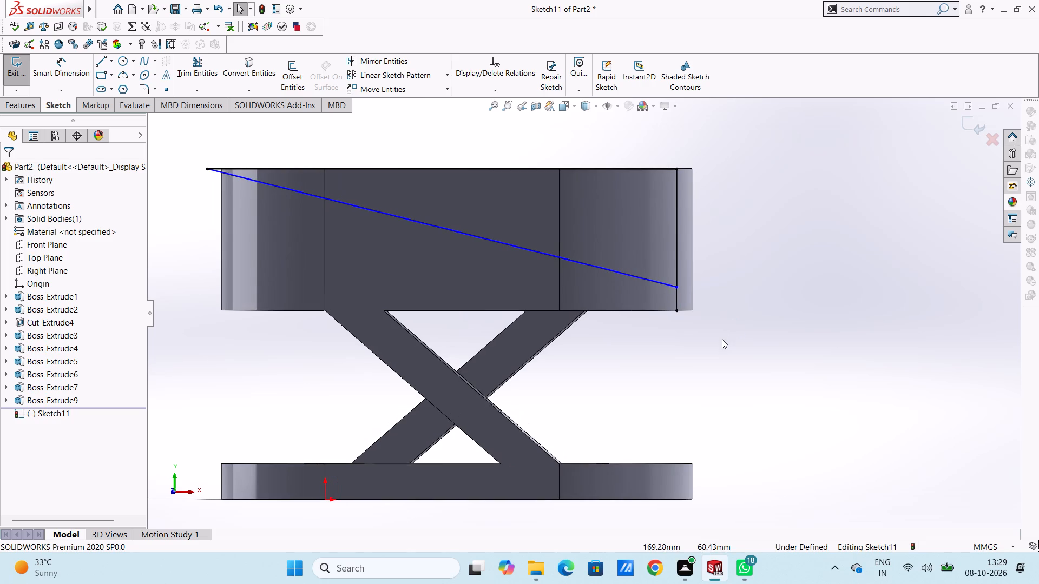
pyautogui.click(64, 71)
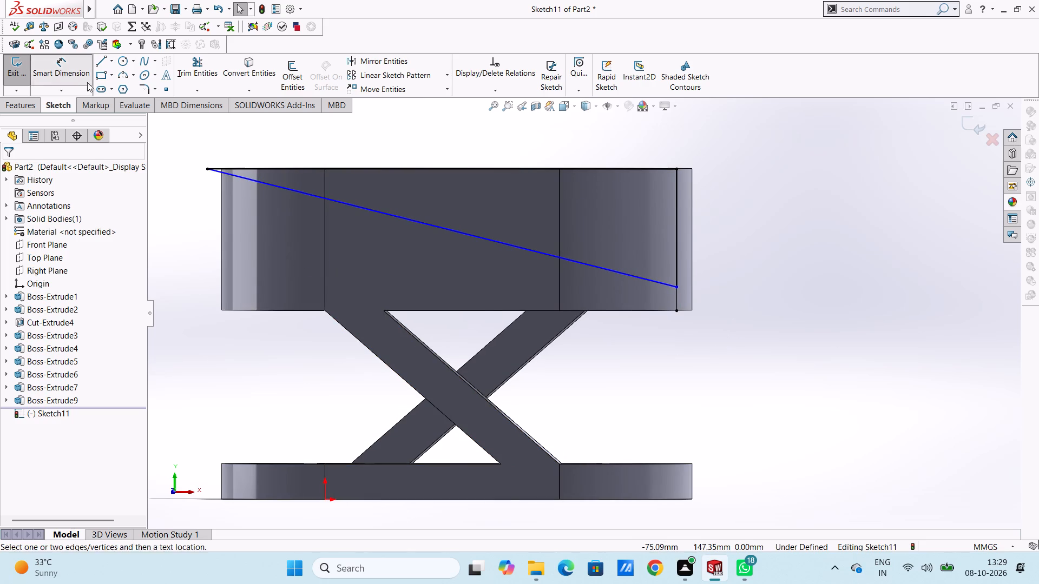
pyautogui.click(677, 238)
pyautogui.click(817, 258)
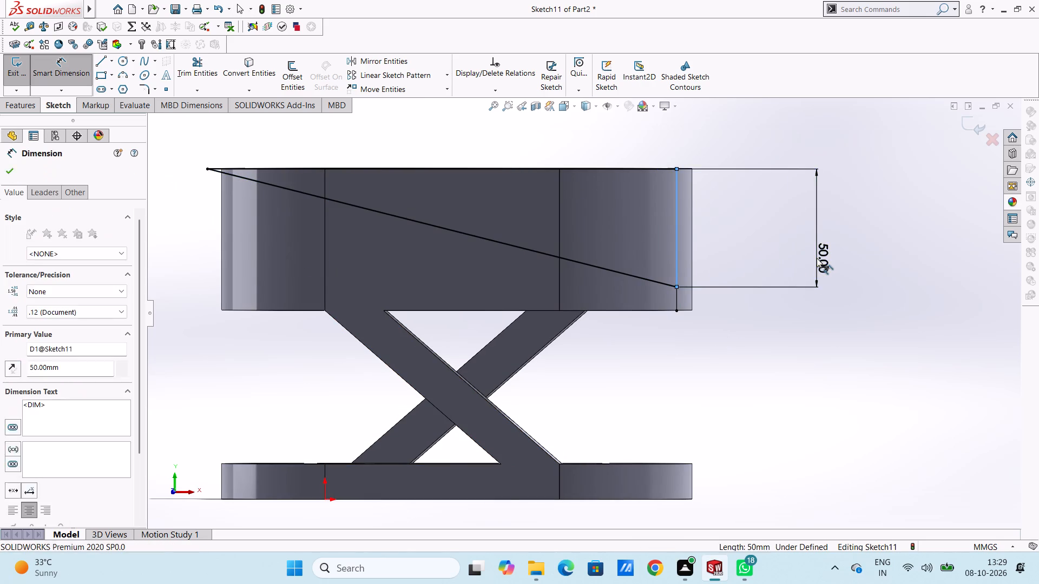
pyautogui.doubleClick(763, 246)
pyautogui.scroll(2, 762, 245)
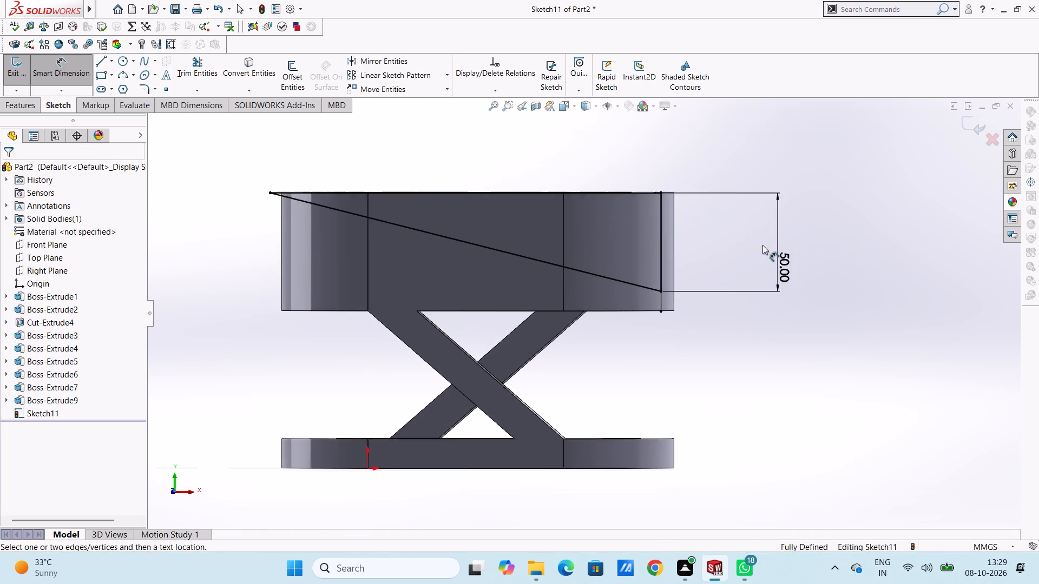
pyautogui.click(88, 79)
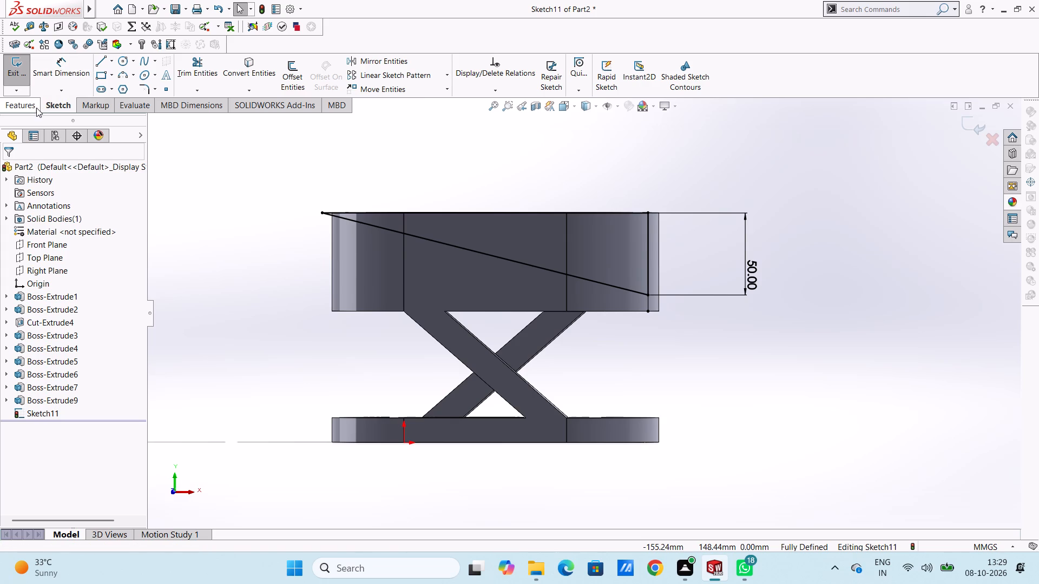
# Cut-extrude the triangular profile to a blind depth of 150 mm through the slot-shaped wall.
pyautogui.click(35, 107)
pyautogui.click(197, 68)
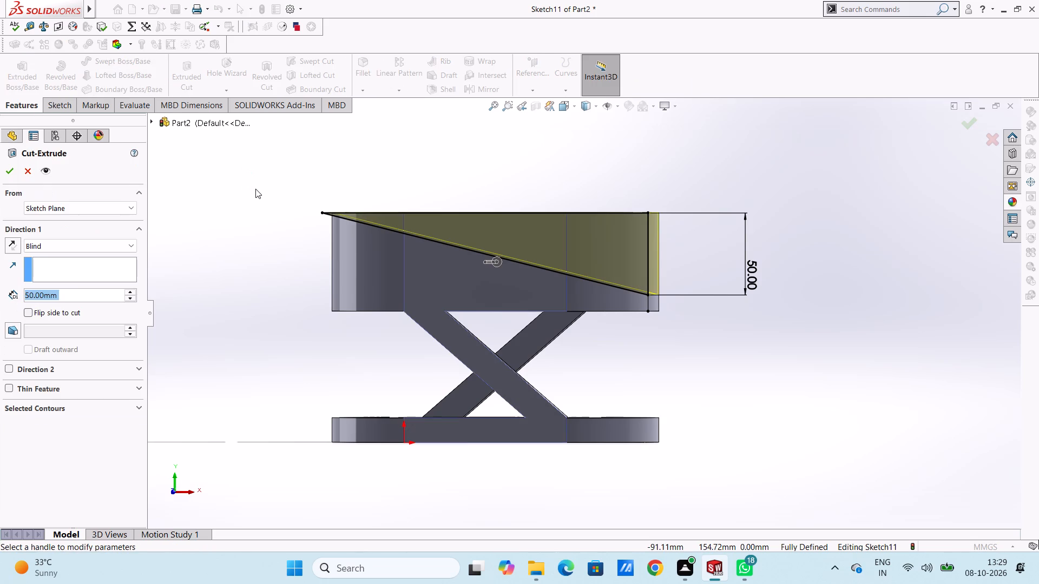
pyautogui.moveTo(293, 204); pyautogui.dragTo(274, 332, button='middle')
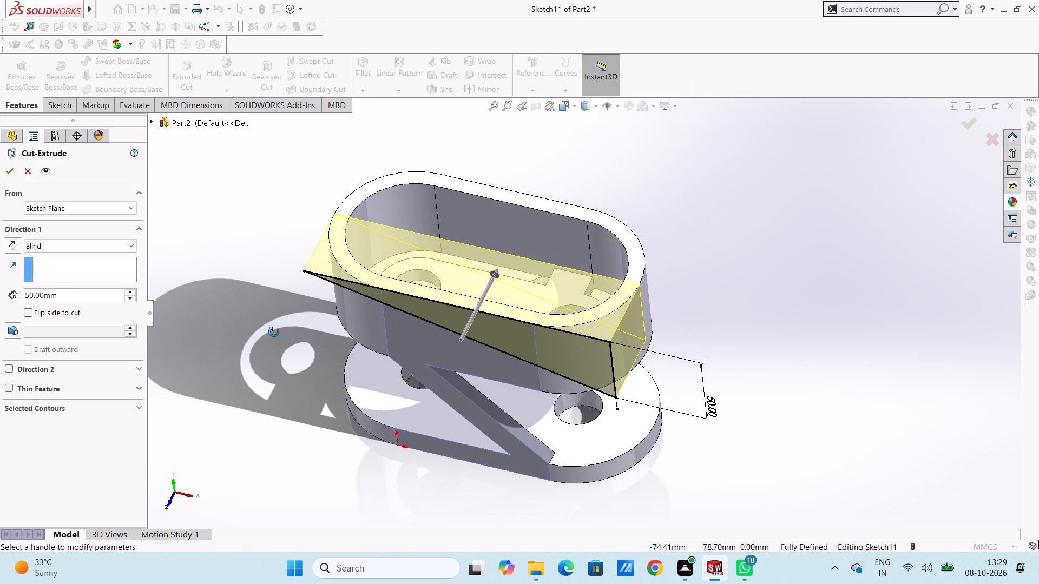
pyautogui.moveTo(274, 332); pyautogui.dragTo(266, 340, button='middle')
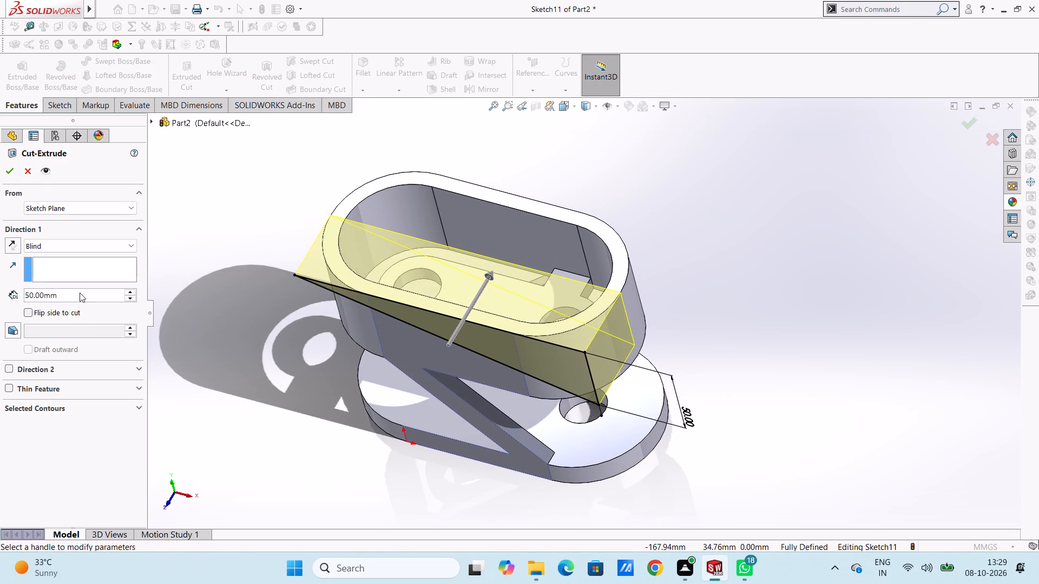
pyautogui.doubleClick(80, 291)
pyautogui.write('150')
pyautogui.press('Return')
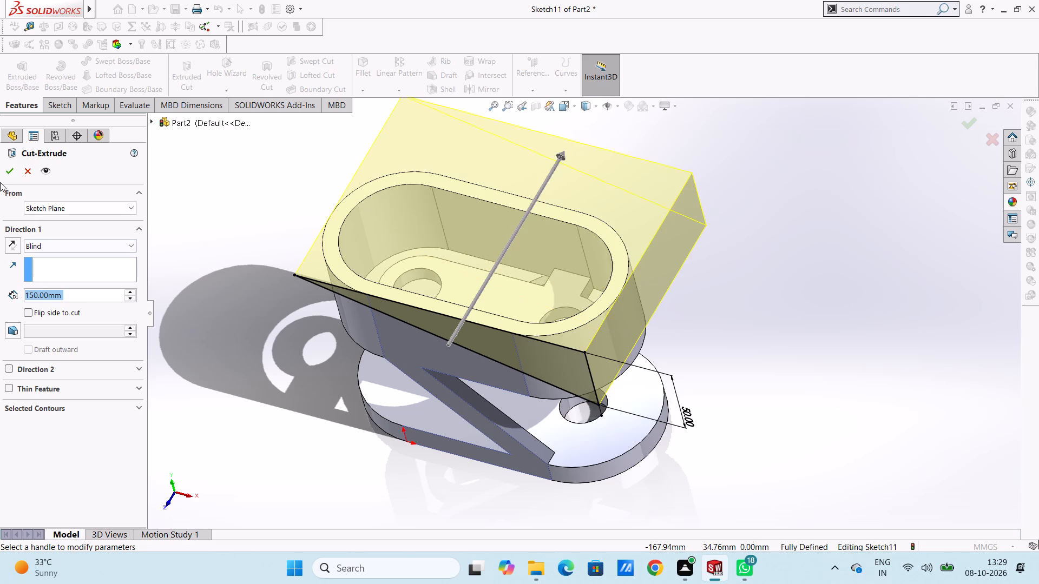
pyautogui.click(10, 174)
pyautogui.click(251, 326)
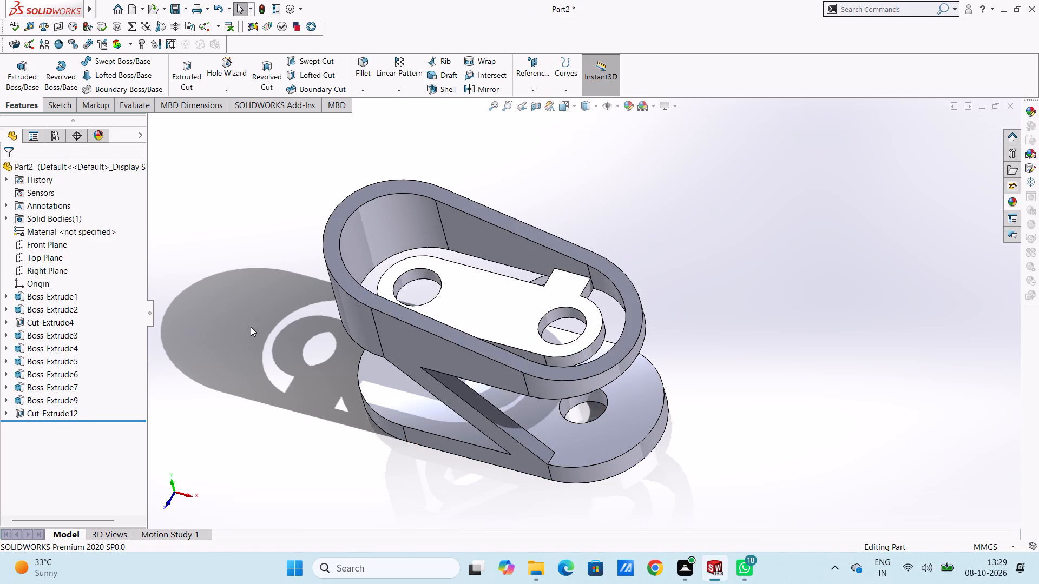
# Examine the sloped wall, the crossed struts and the base from several angles, including the top and isometric views.
pyautogui.moveTo(278, 389); pyautogui.dragTo(299, 283, button='middle')
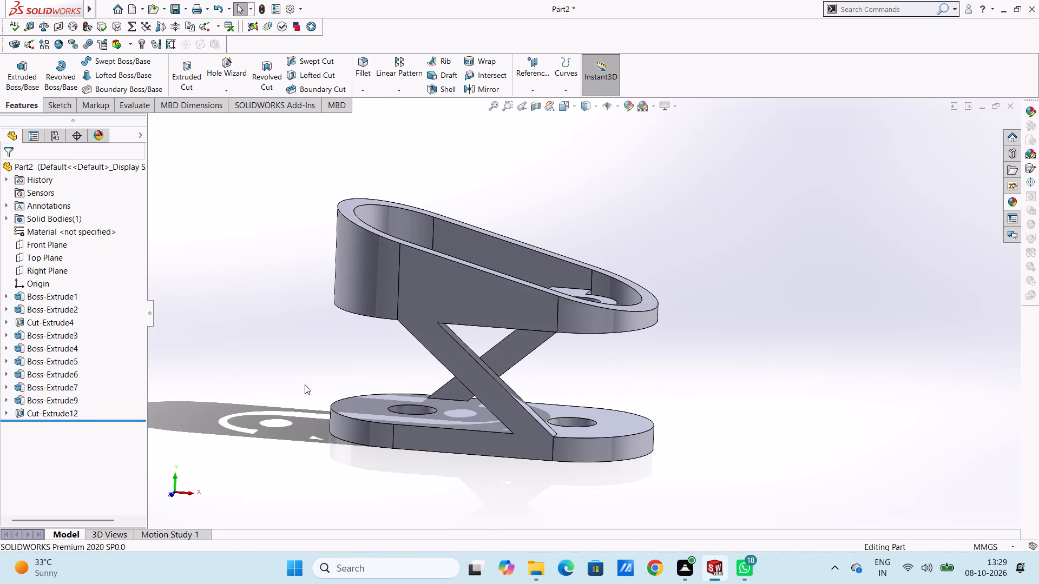
pyautogui.moveTo(298, 399); pyautogui.dragTo(297, 360, button='middle')
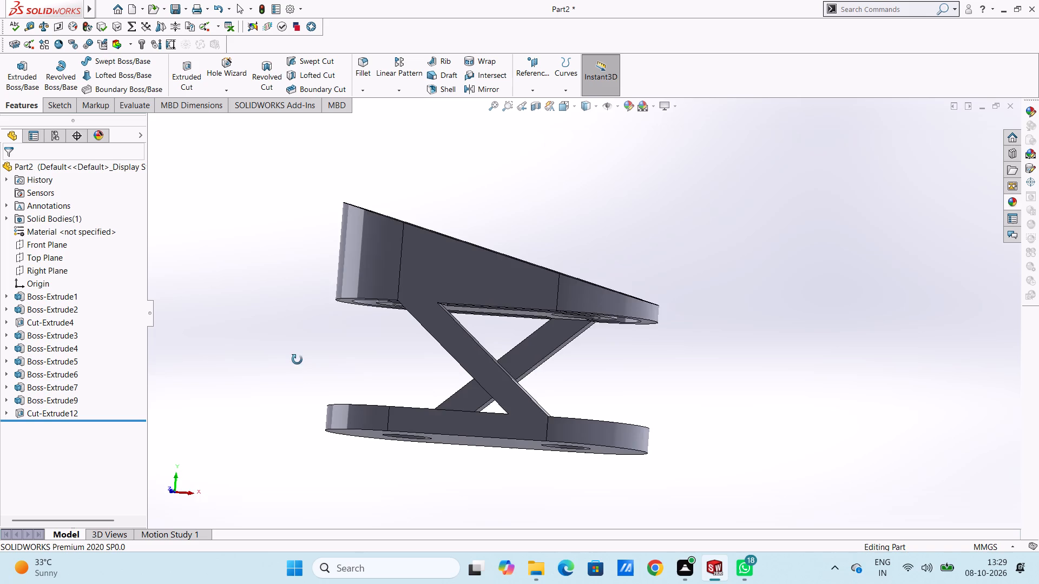
pyautogui.moveTo(297, 360); pyautogui.dragTo(269, 370, button='middle')
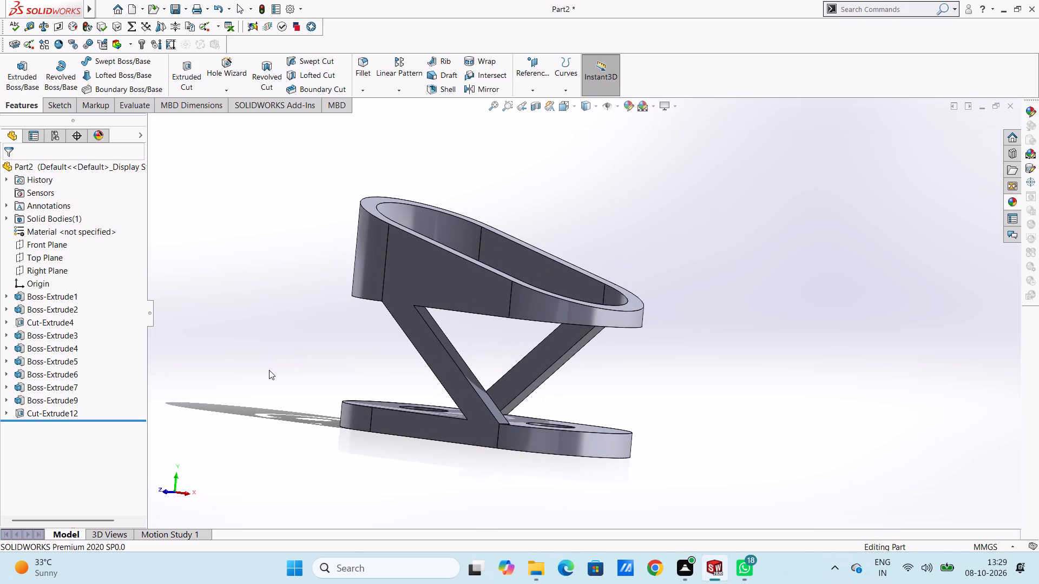
pyautogui.moveTo(277, 372); pyautogui.dragTo(234, 410, button='middle')
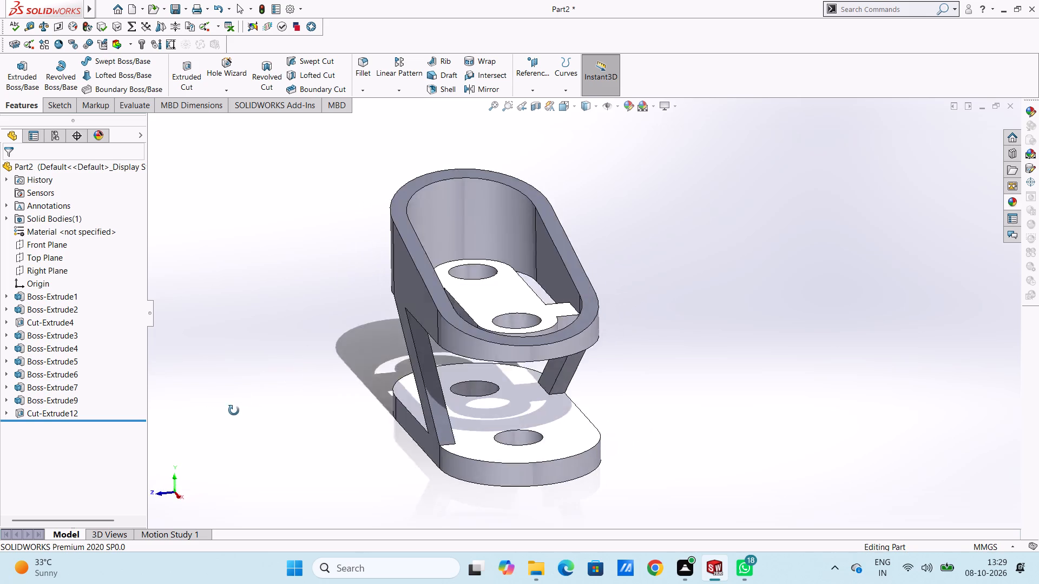
pyautogui.moveTo(234, 410); pyautogui.dragTo(136, 433, button='middle')
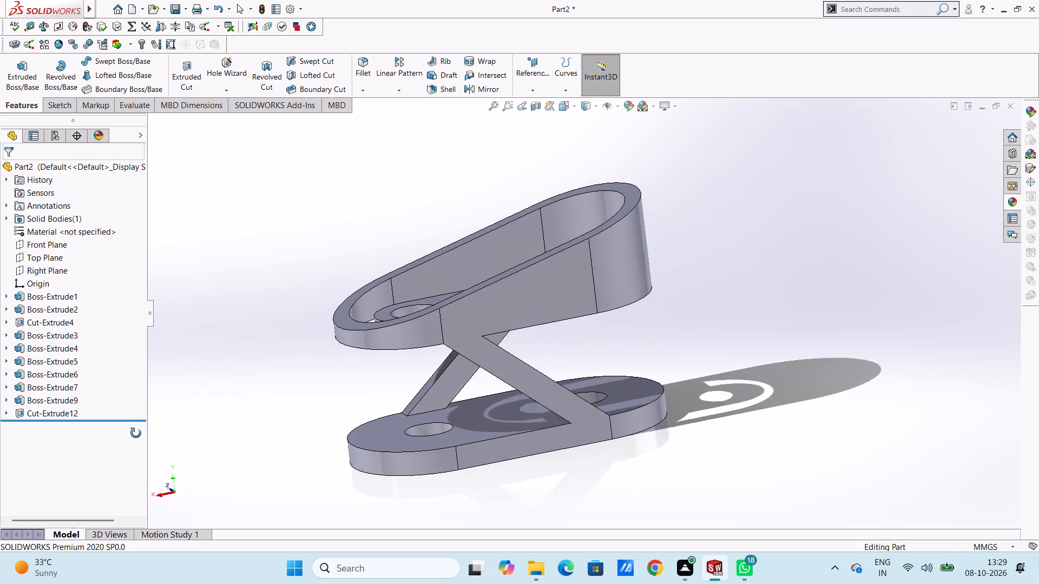
pyautogui.moveTo(136, 433); pyautogui.dragTo(116, 441, button='middle')
pyautogui.moveTo(238, 447); pyautogui.dragTo(212, 457, button='middle')
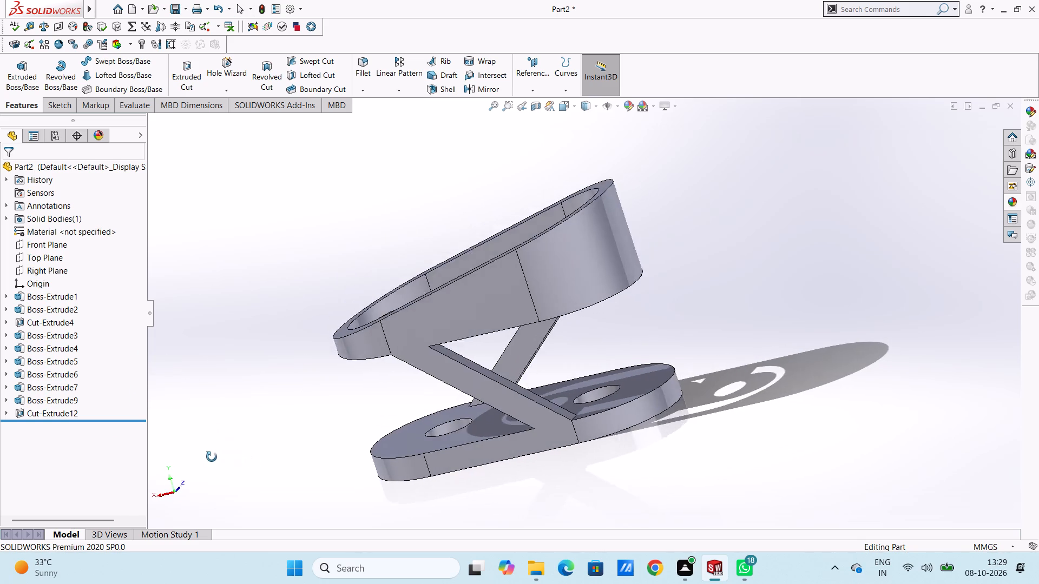
pyautogui.moveTo(212, 457); pyautogui.dragTo(375, 496, button='middle')
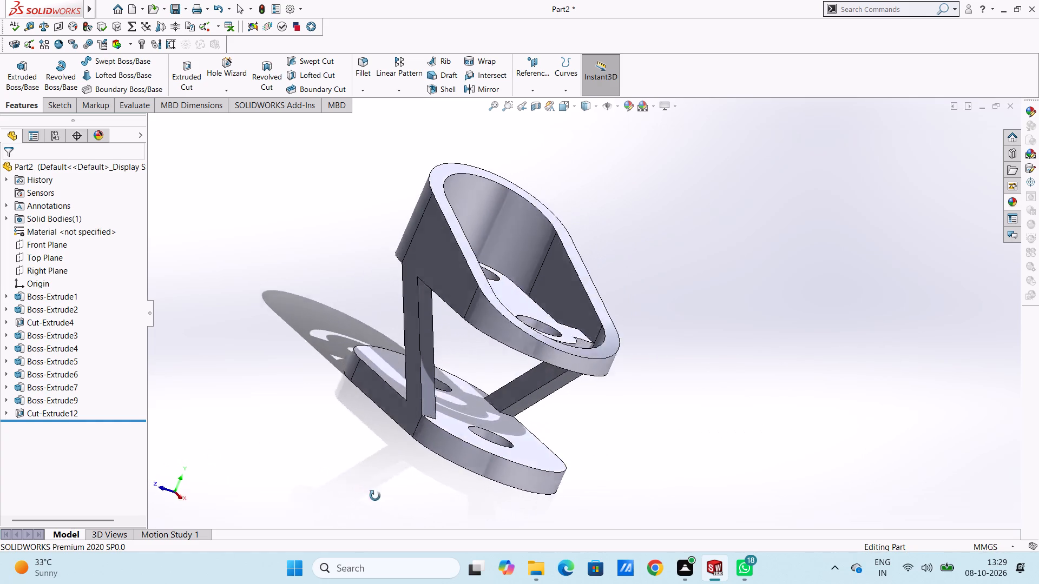
pyautogui.moveTo(375, 496); pyautogui.dragTo(437, 522, button='middle')
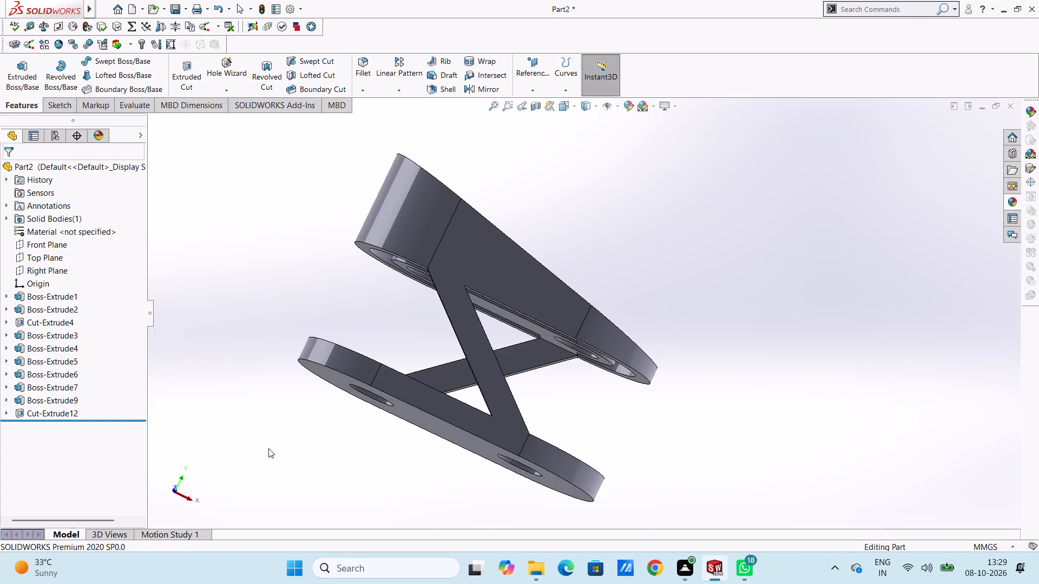
pyautogui.press('Escape')
pyautogui.hotkey('ctrl', '5')
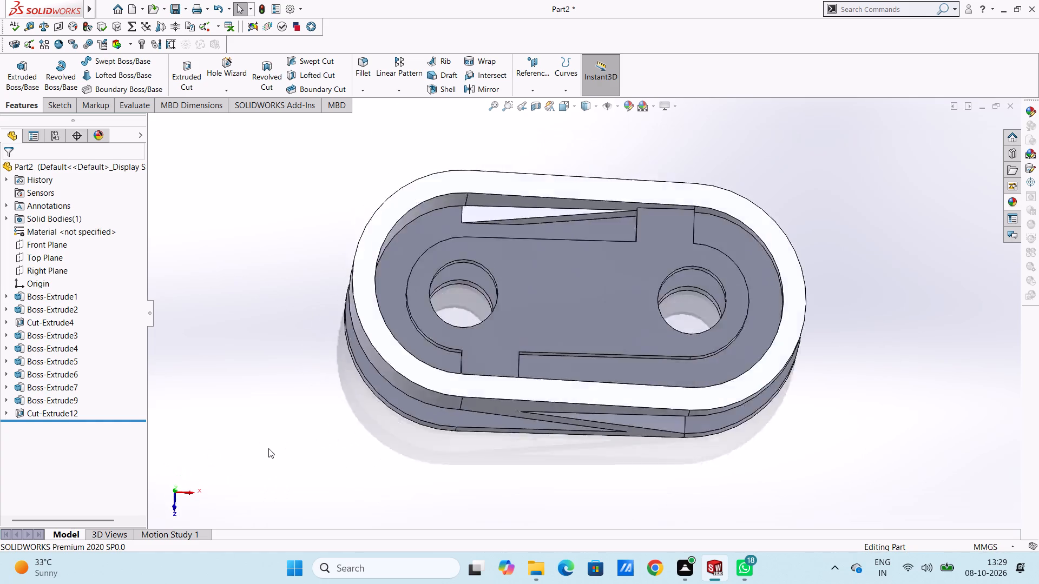
pyautogui.hotkey('ctrl', '7')
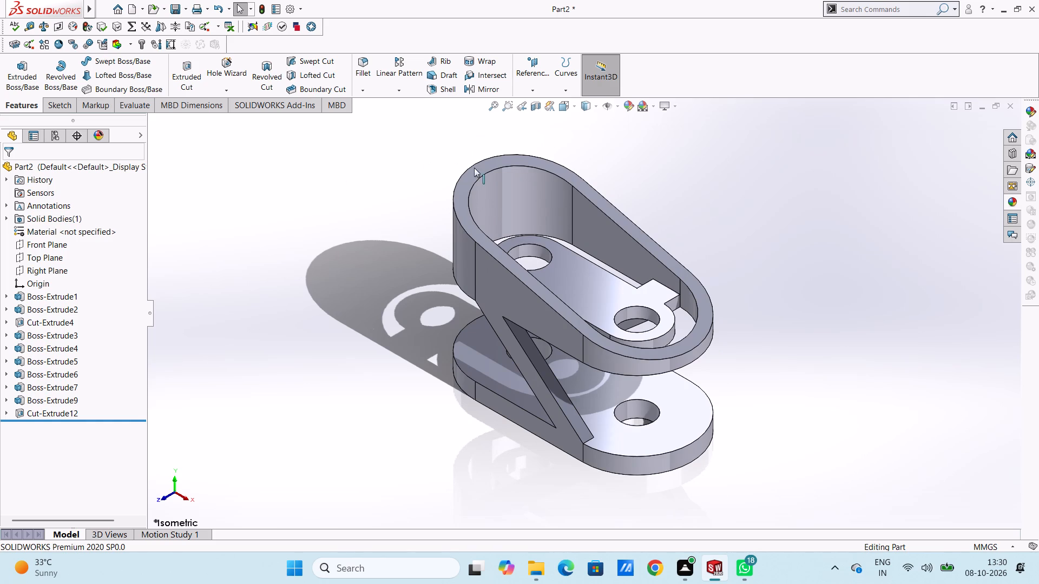
# Colour the whole part with the medium blue-violet swatch from the standard palette.
pyautogui.click(628, 109)
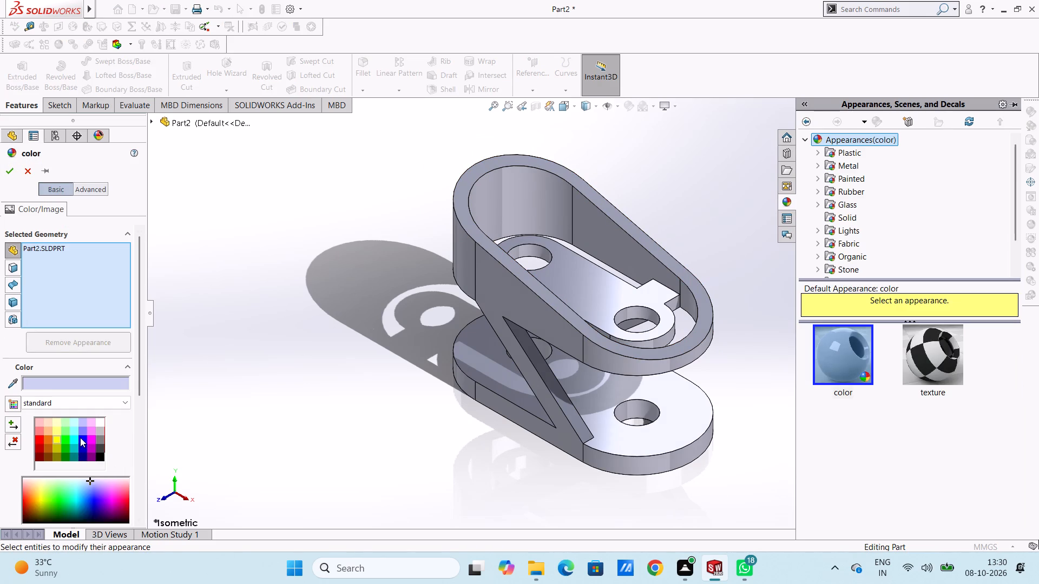
pyautogui.click(80, 437)
pyautogui.click(83, 429)
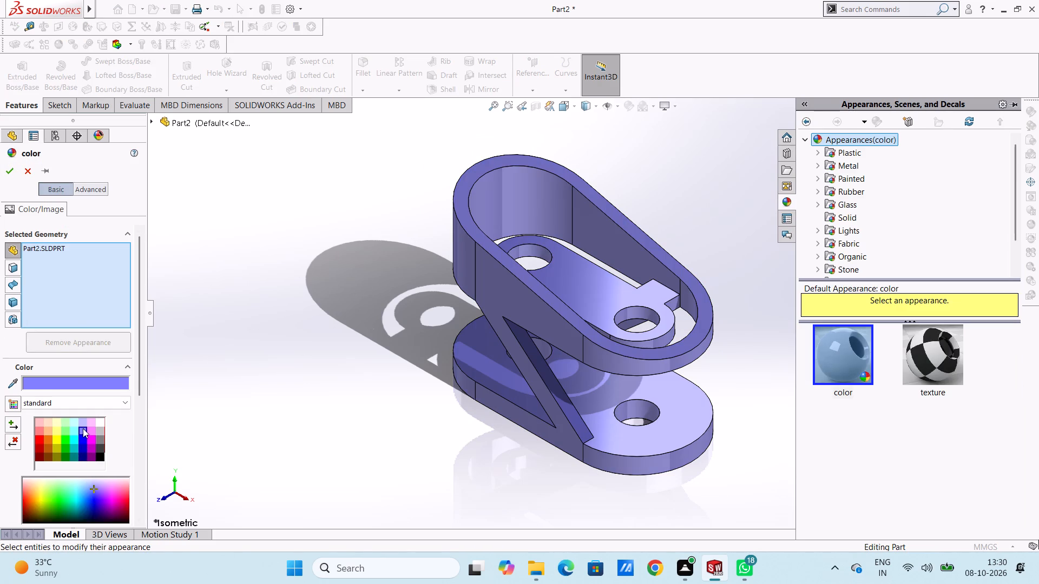
pyautogui.click(12, 171)
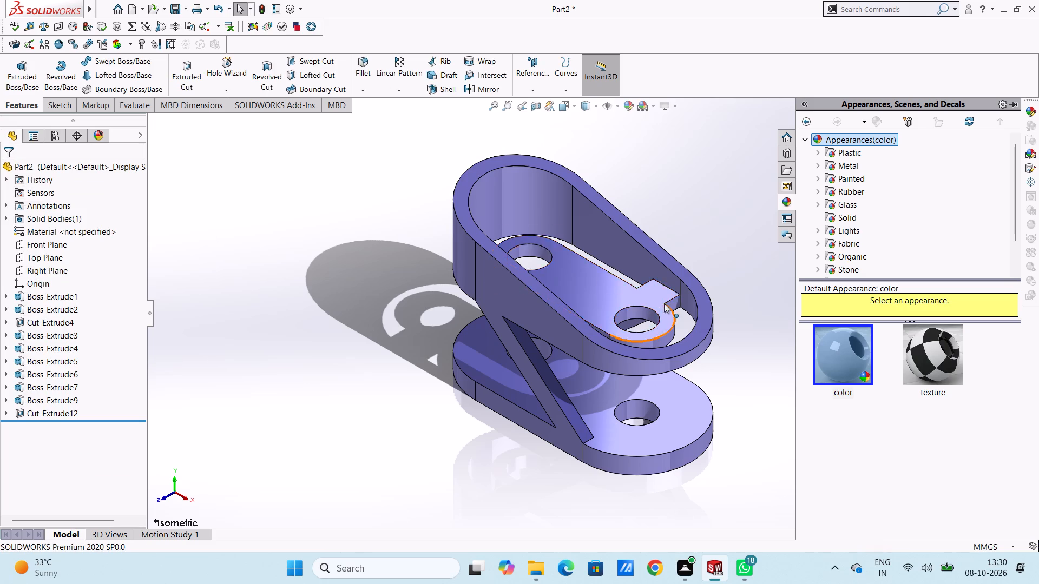
# Apply the chromium plate metal appearance to the inner face of the upper plate's hole beside the rectangular tab.
pyautogui.scroll(-2, 662, 318)
pyautogui.click(845, 164)
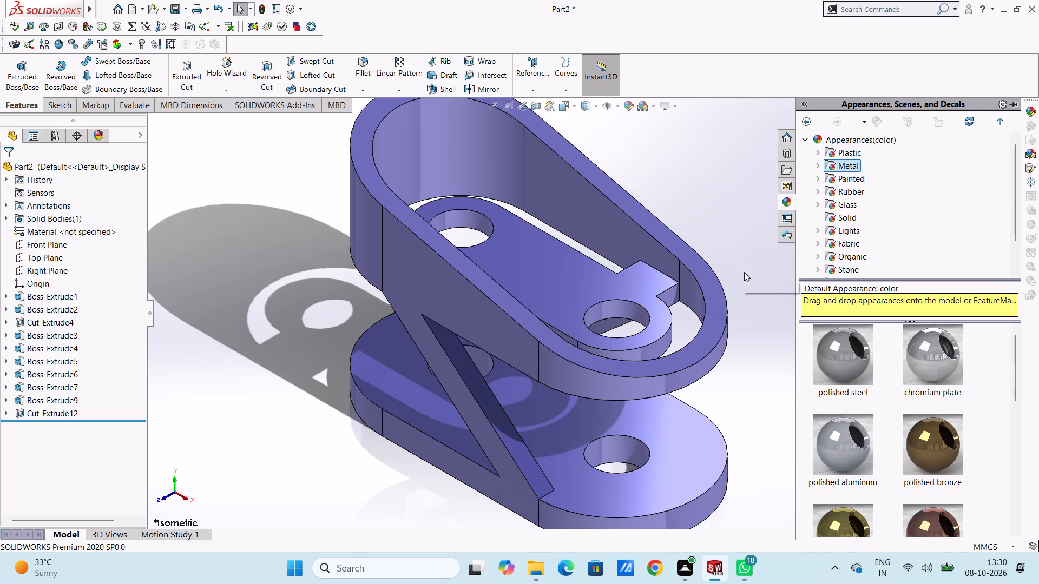
pyautogui.scroll(-3, 624, 310)
pyautogui.moveTo(936, 359); pyautogui.dragTo(933, 359)
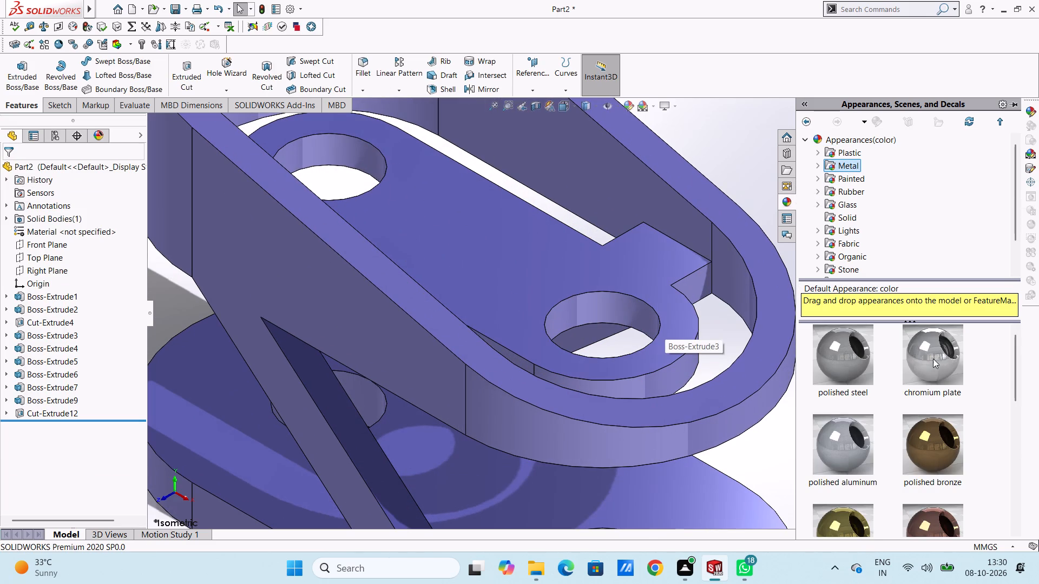
pyautogui.moveTo(933, 359); pyautogui.dragTo(633, 322)
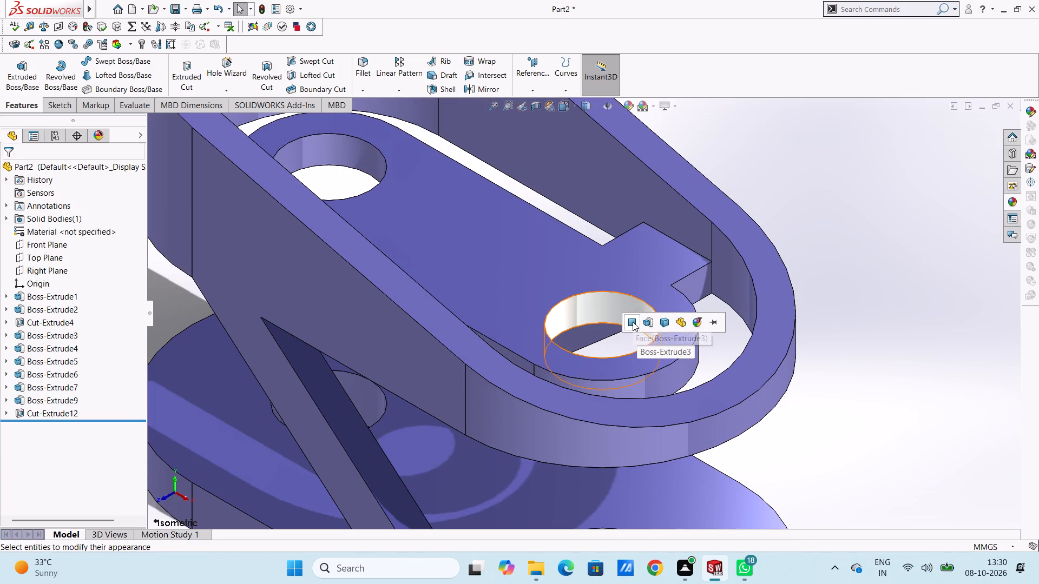
pyautogui.click(632, 323)
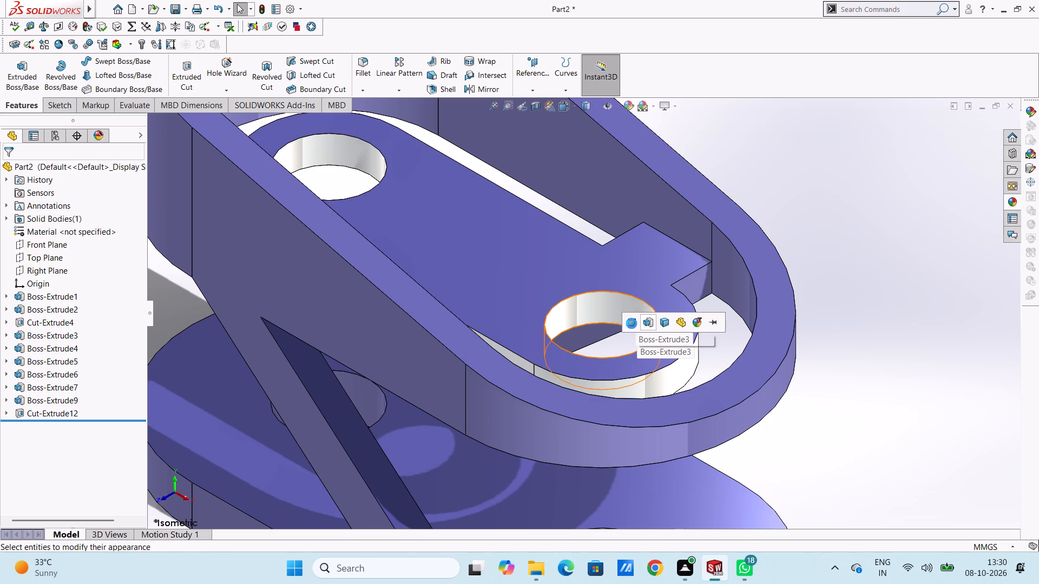
# Apply the chromium plate appearance to the inner face of the upper plate's other hole, at the end away from the tab.
pyautogui.scroll(4, 583, 310)
pyautogui.scroll(-7, 462, 248)
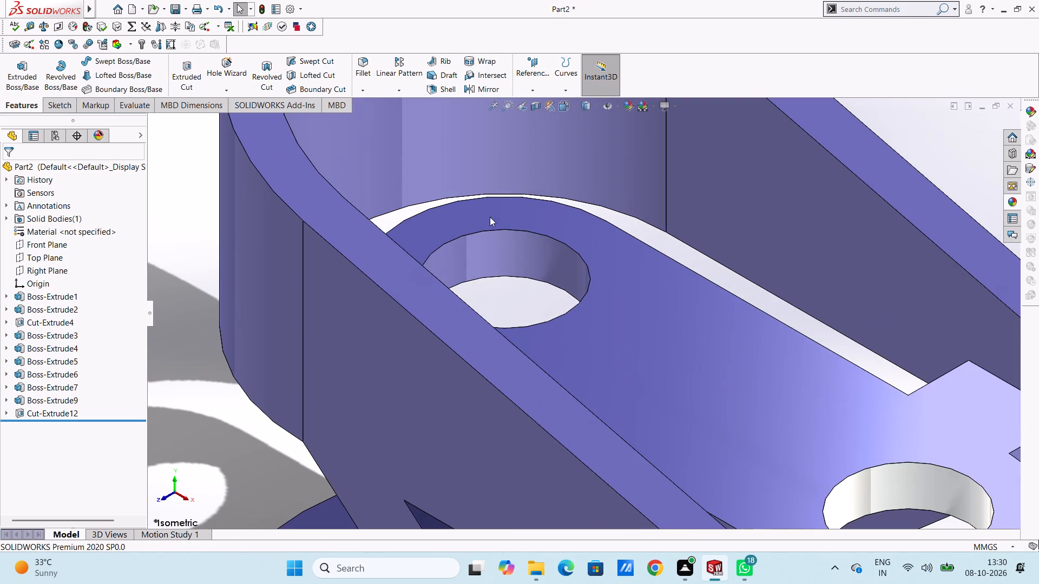
pyautogui.click(1009, 204)
pyautogui.moveTo(932, 363); pyautogui.dragTo(523, 281)
pyautogui.click(523, 281)
# Apply the chromium plate appearance to the inner face of the slot base's exposed hole, below the tab end of the upper plate.
pyautogui.scroll(5, 548, 304)
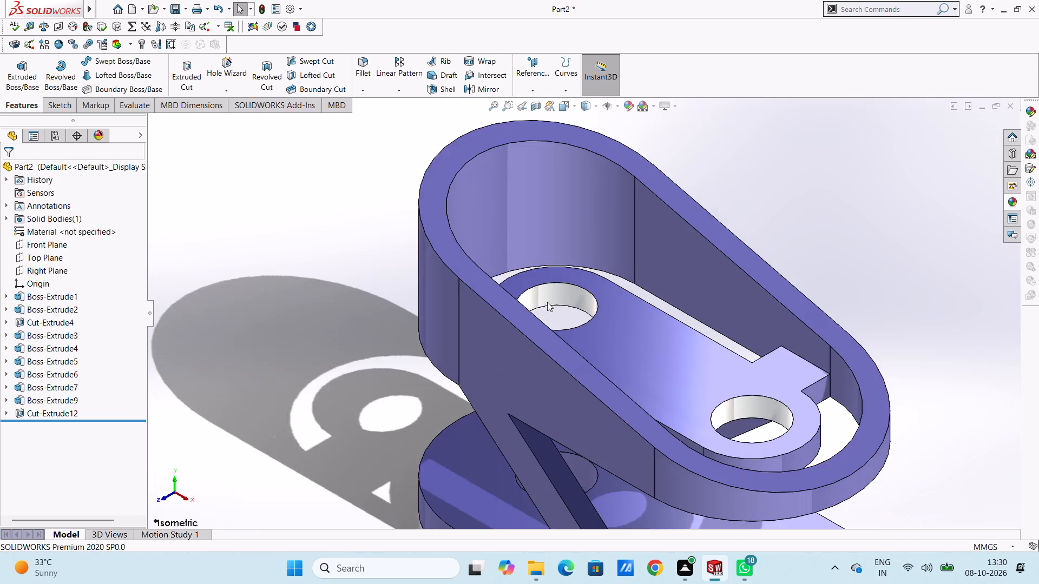
pyautogui.scroll(5, 550, 306)
pyautogui.scroll(-2, 624, 435)
pyautogui.scroll(-5, 635, 363)
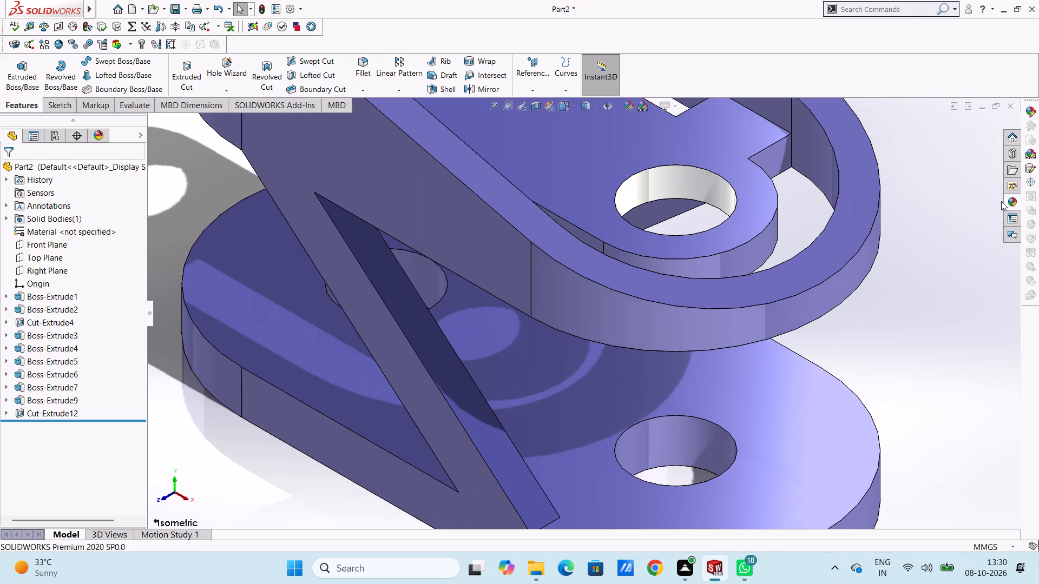
pyautogui.click(1013, 198)
pyautogui.scroll(-3, 692, 449)
pyautogui.moveTo(952, 353); pyautogui.dragTo(948, 353)
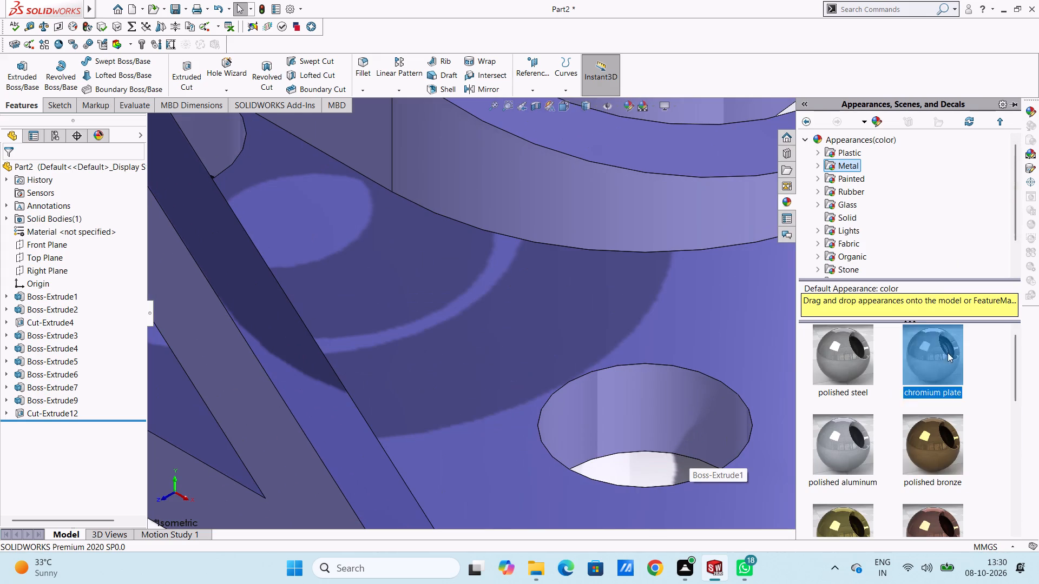
pyautogui.moveTo(948, 353); pyautogui.dragTo(707, 413)
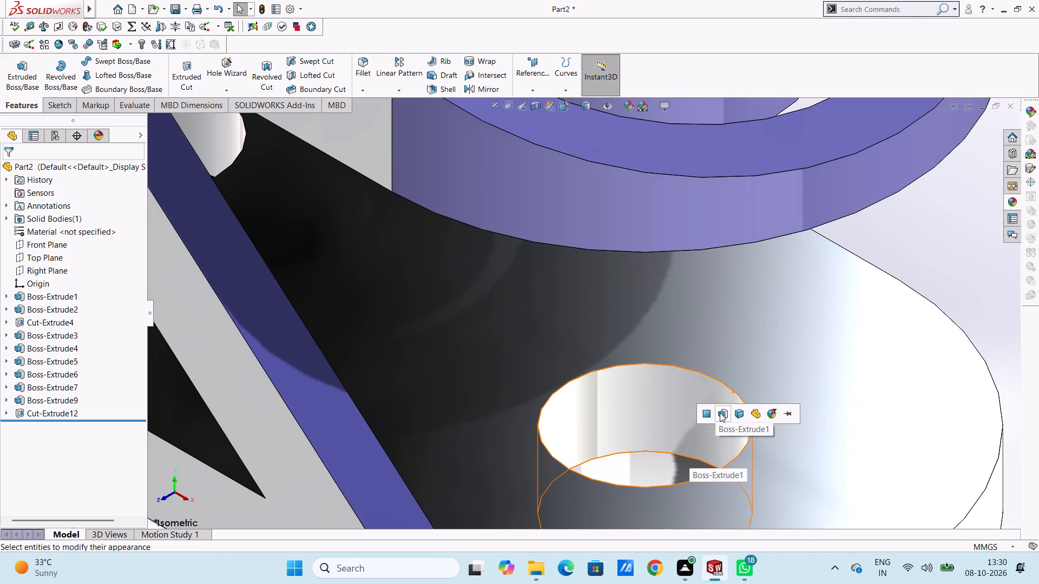
pyautogui.click(706, 416)
# Apply the chromium plate appearance to the inner face of the base's other hole, partly hidden behind the slanted strut.
pyautogui.scroll(5, 662, 423)
pyautogui.scroll(5, 488, 349)
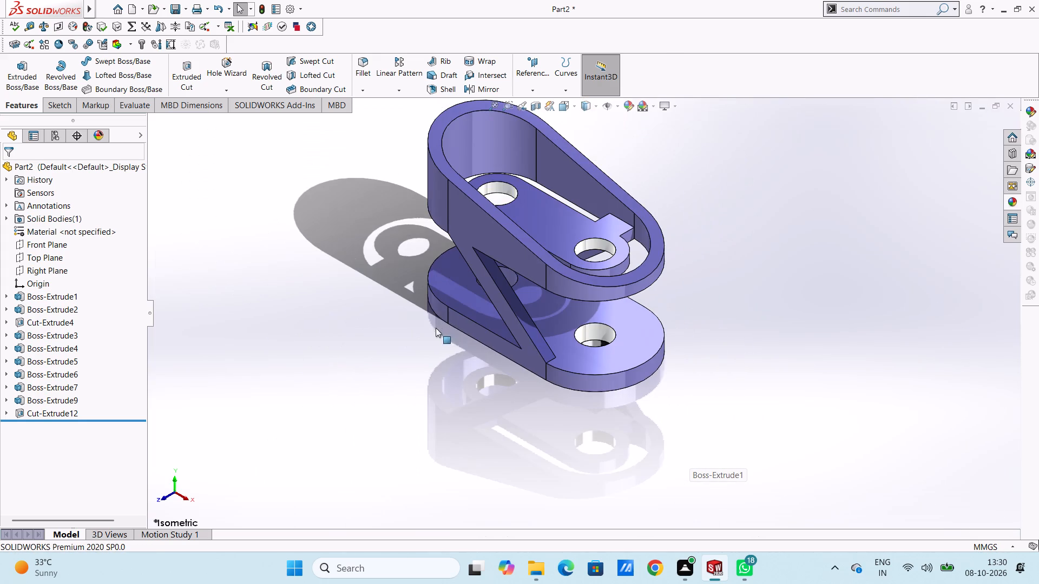
pyautogui.scroll(-4, 478, 280)
pyautogui.scroll(-5, 542, 268)
pyautogui.scroll(-3, 586, 318)
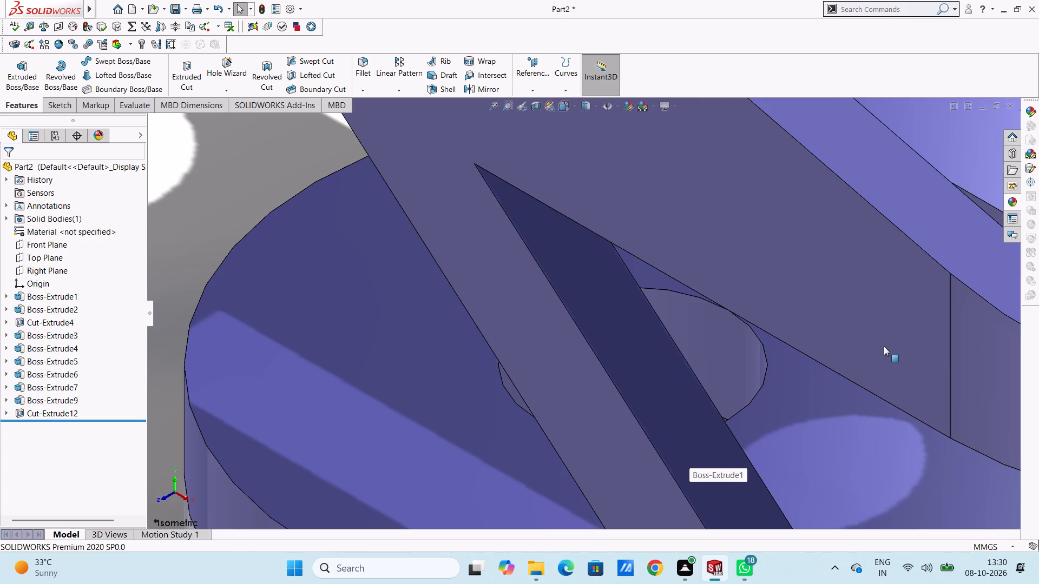
pyautogui.click(1006, 199)
pyautogui.moveTo(934, 356); pyautogui.dragTo(934, 355)
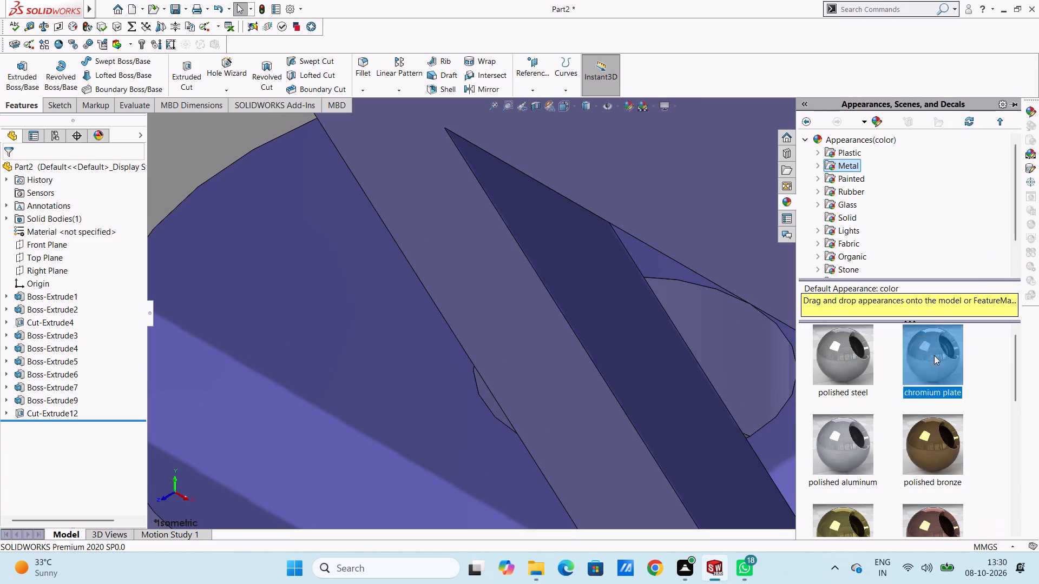
pyautogui.moveTo(934, 355); pyautogui.dragTo(749, 364)
pyautogui.click(749, 364)
pyautogui.scroll(4, 703, 380)
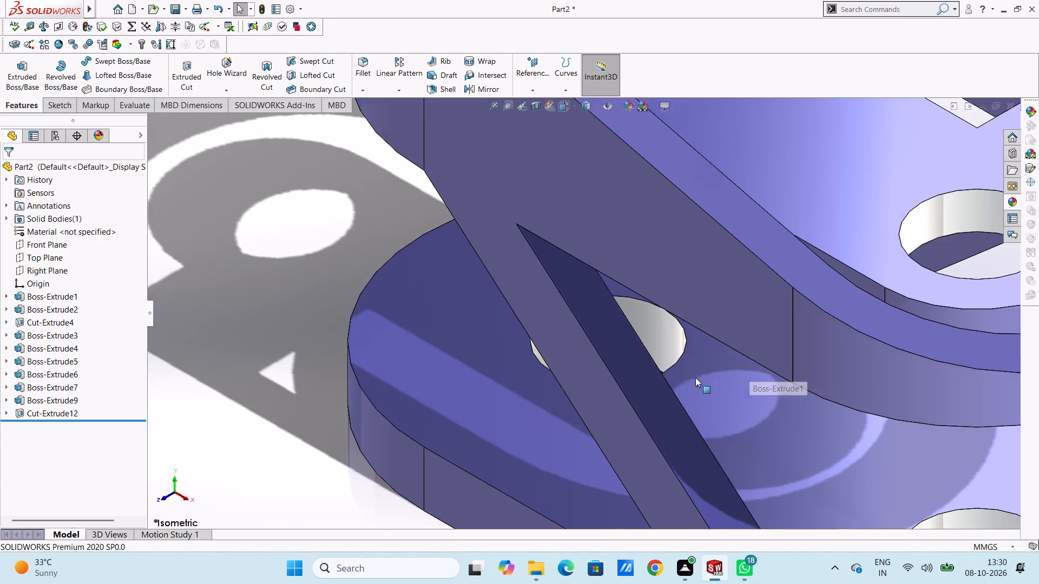
pyautogui.scroll(5, 691, 379)
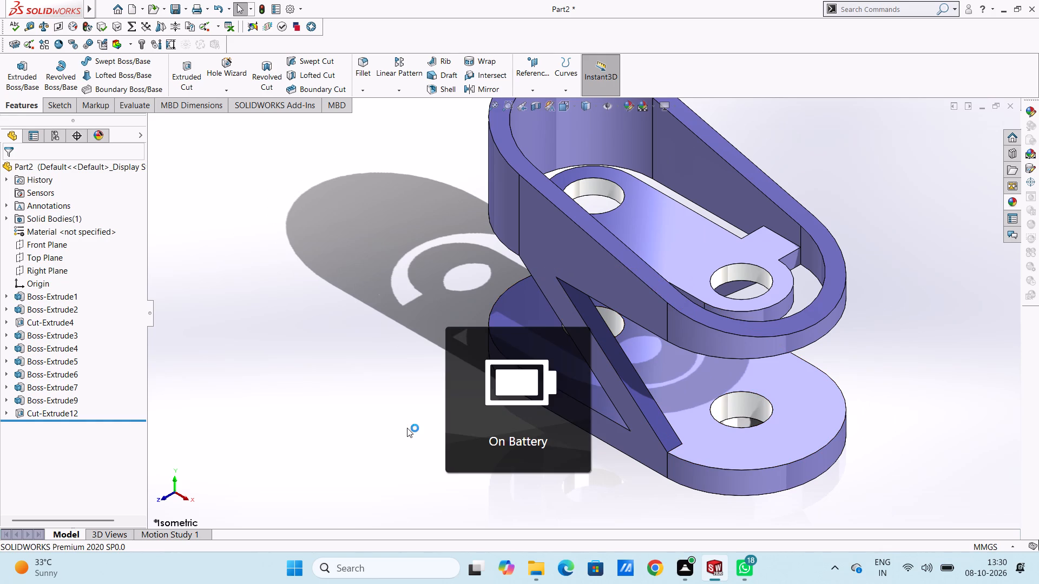
pyautogui.click(353, 422)
pyautogui.press('Escape')
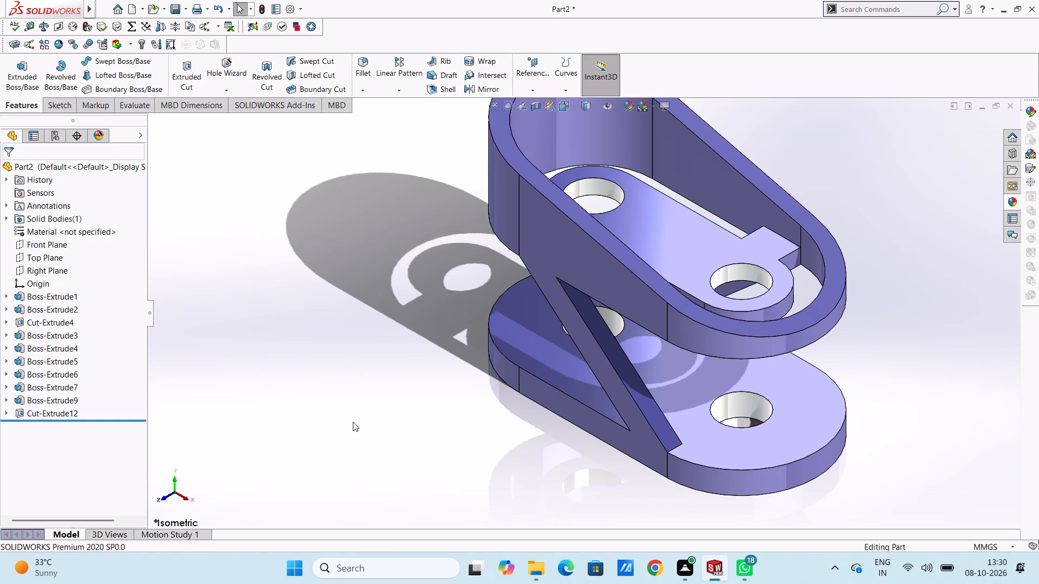
pyautogui.press('Escape')
# Save the part in Documents under the name "dual slotted link support with x brace" as a SOLIDWORKS Part.
pyautogui.hotkey('ctrl', 's')
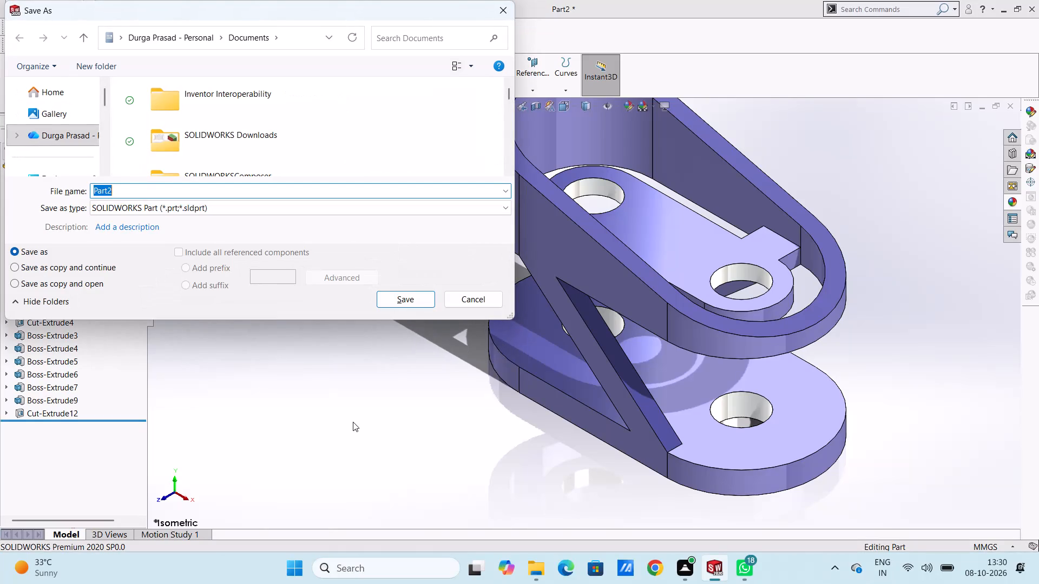
pyautogui.write('dua')
pyautogui.write('l')
pyautogui.press('space')
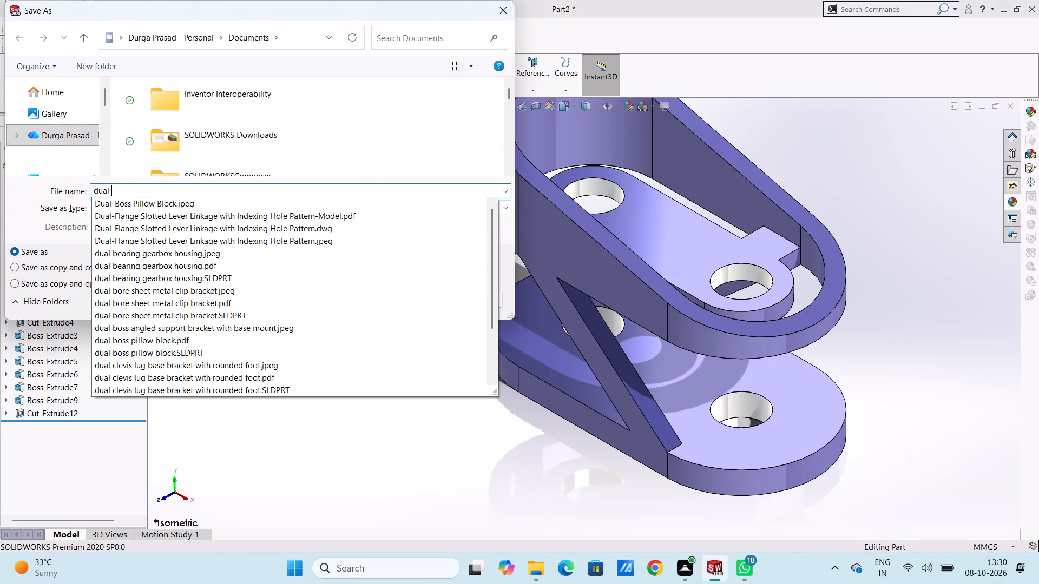
pyautogui.press('s')
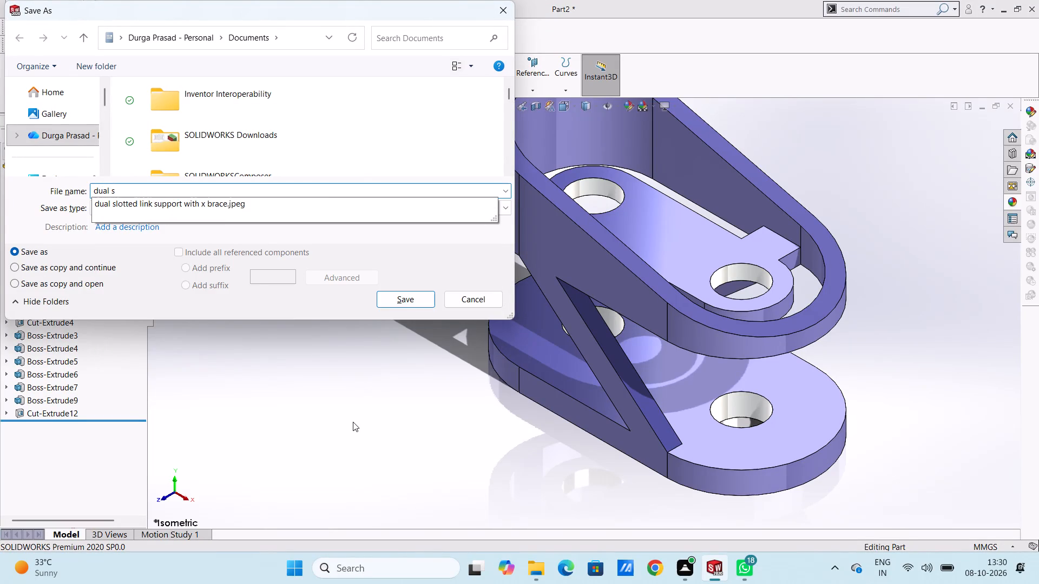
pyautogui.press('l')
pyautogui.write('otted')
pyautogui.press('space')
pyautogui.write('link')
pyautogui.press('space')
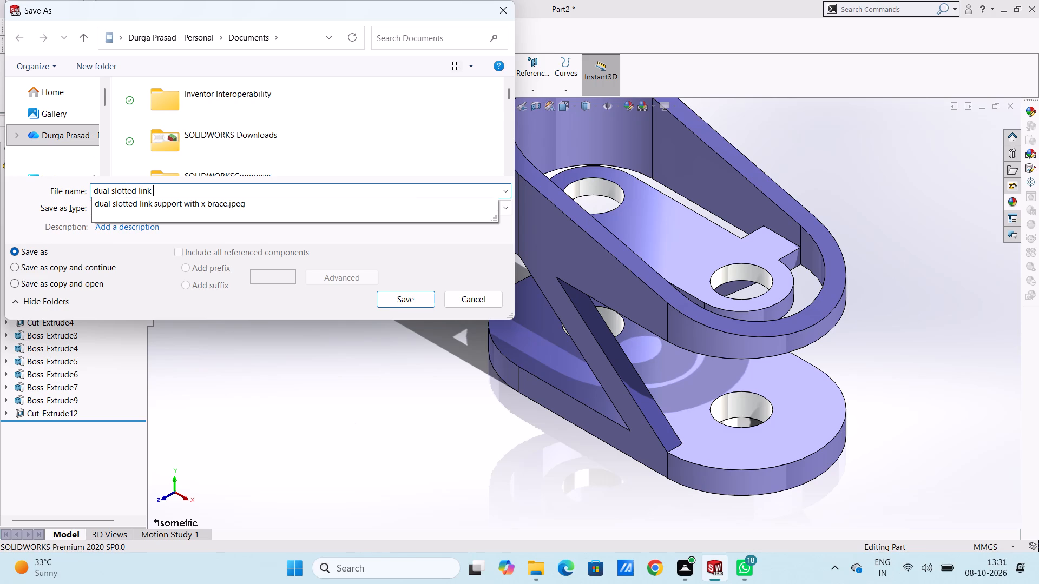
pyautogui.write('support')
pyautogui.press('space')
pyautogui.write('with')
pyautogui.press('space')
pyautogui.write('x')
pyautogui.press('space')
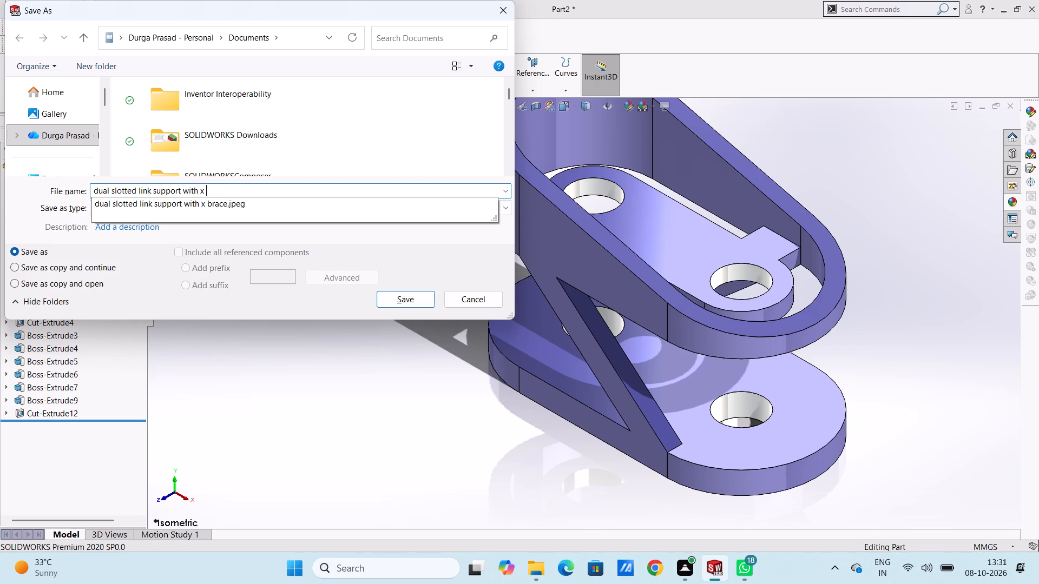
pyautogui.write('brace')
pyautogui.click(398, 302)
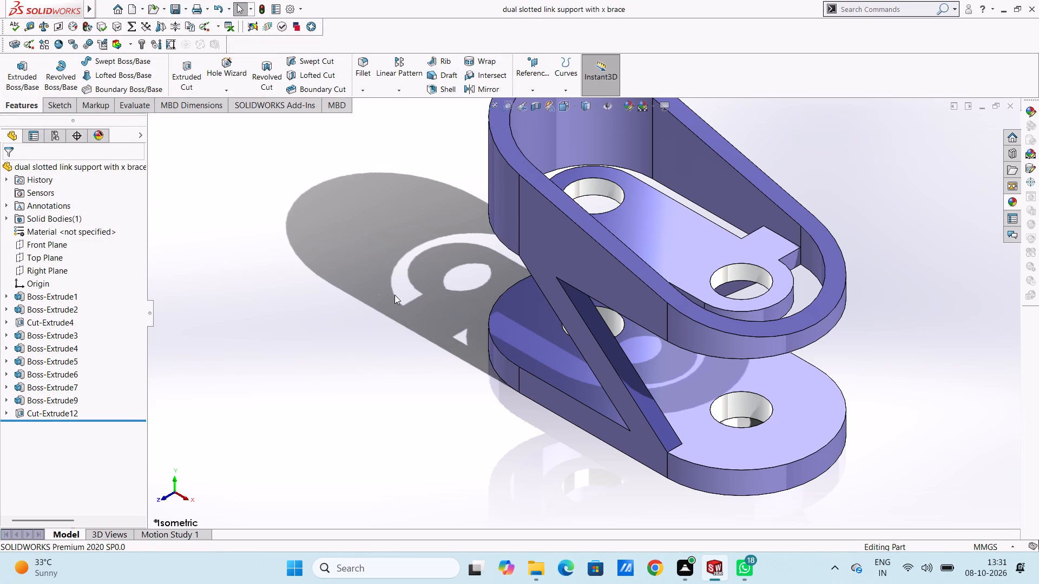
# Save a copy of the part as an Adobe Portable Document Format (*.pdf) file with the same name.
pyautogui.click(183, 9)
pyautogui.click(203, 38)
pyautogui.click(328, 208)
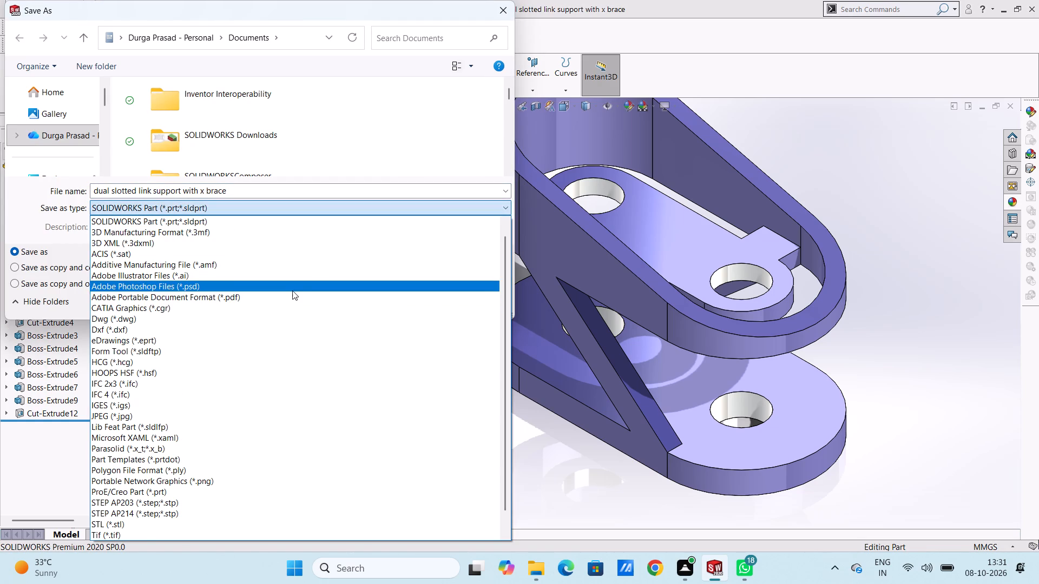
pyautogui.click(292, 295)
pyautogui.click(386, 315)
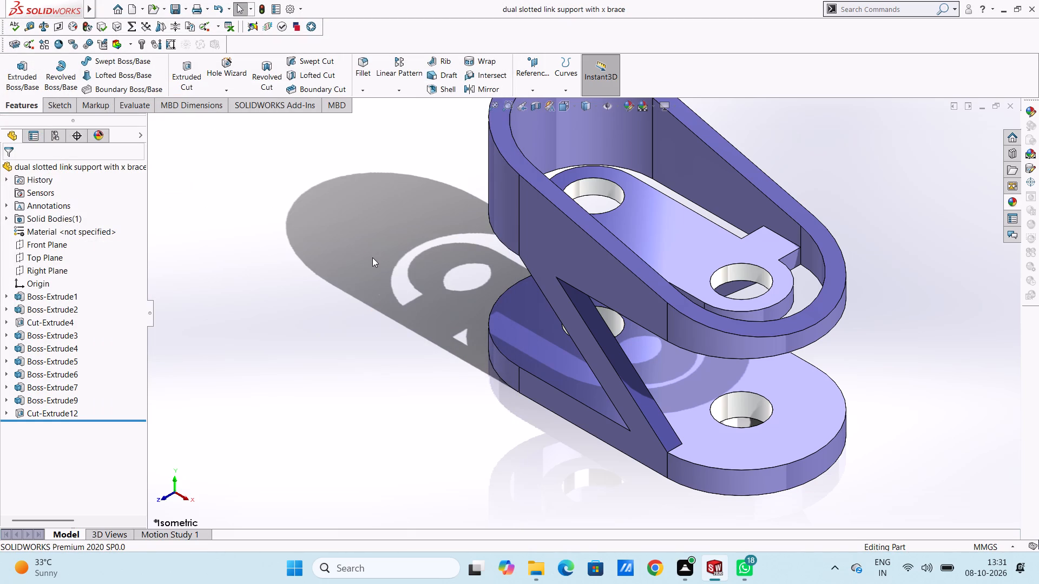
pyautogui.scroll(3, 372, 257)
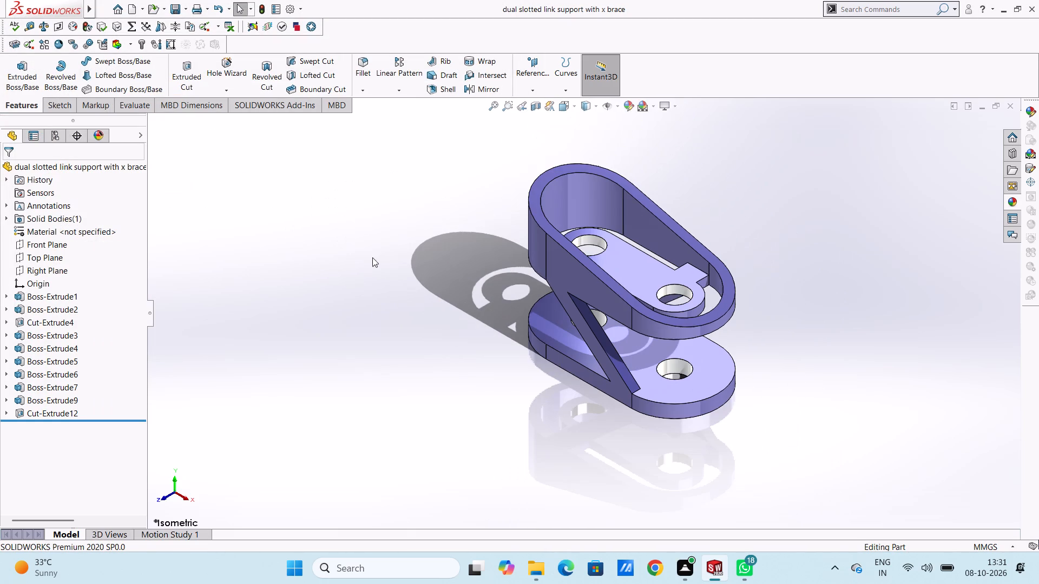